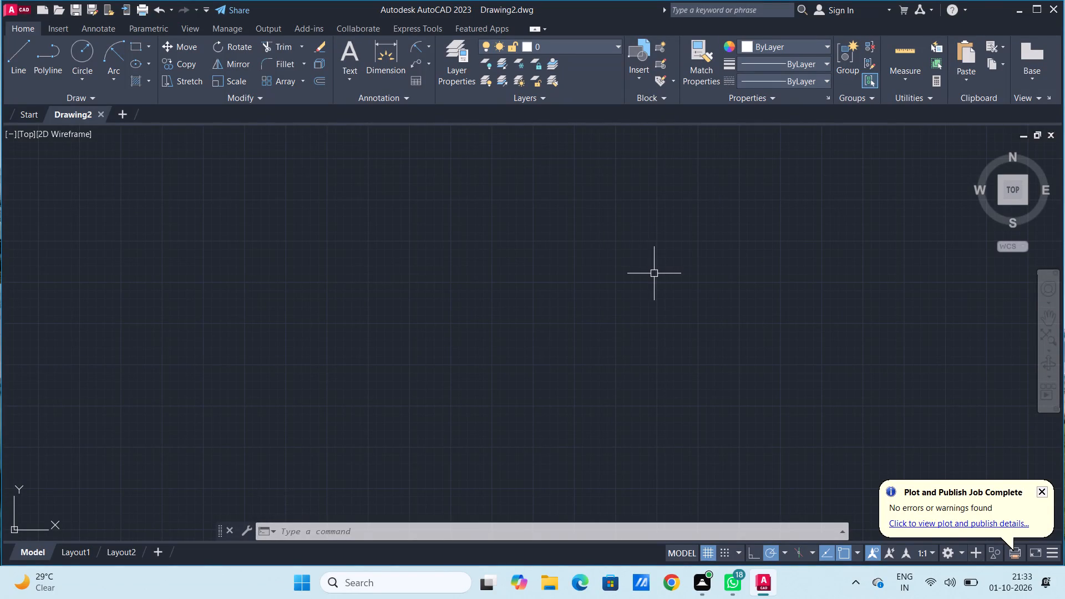
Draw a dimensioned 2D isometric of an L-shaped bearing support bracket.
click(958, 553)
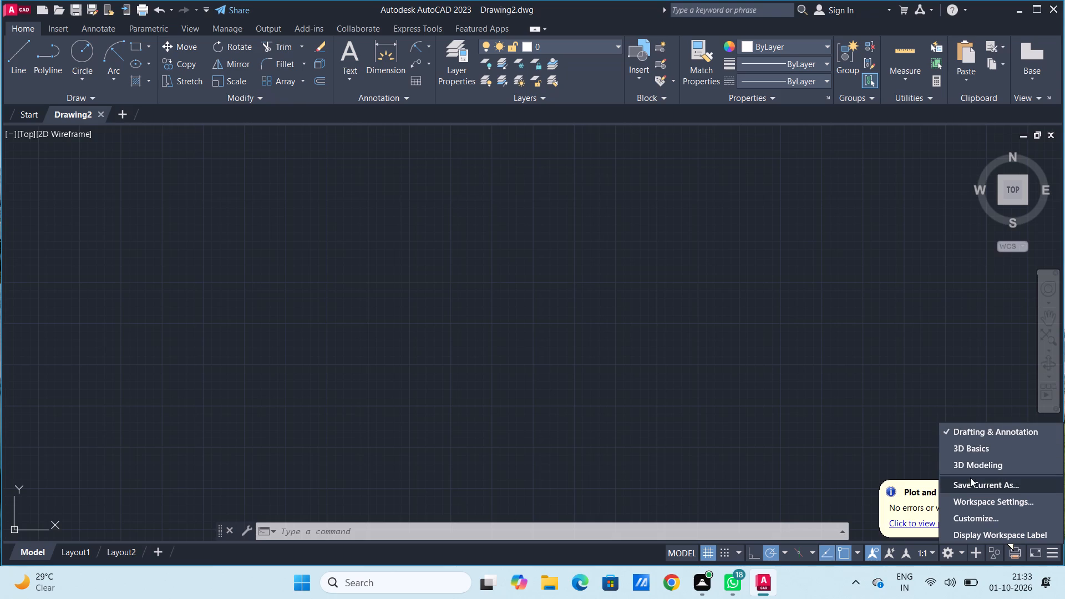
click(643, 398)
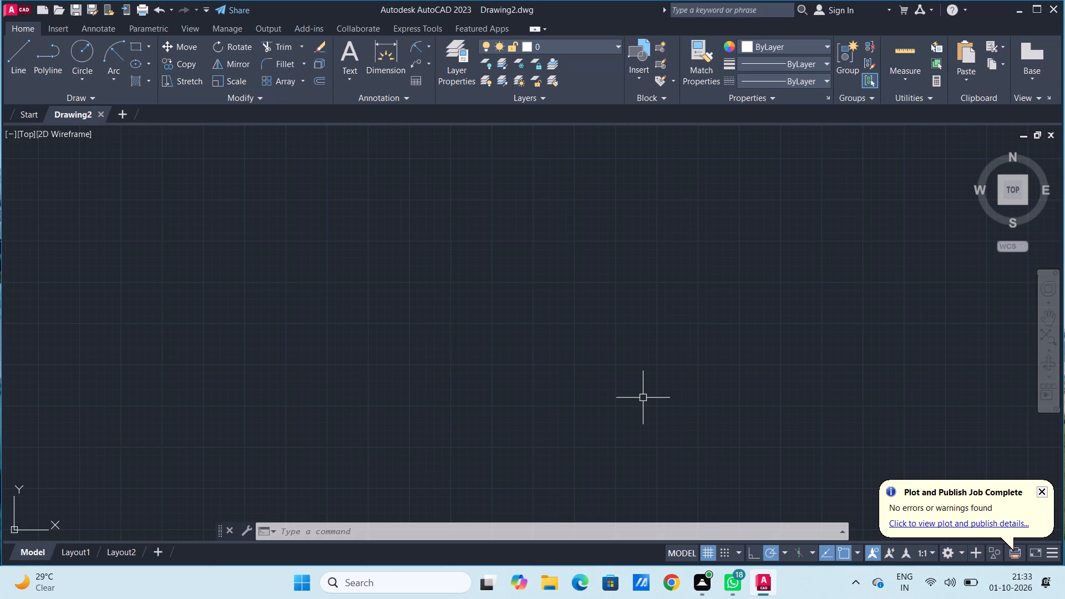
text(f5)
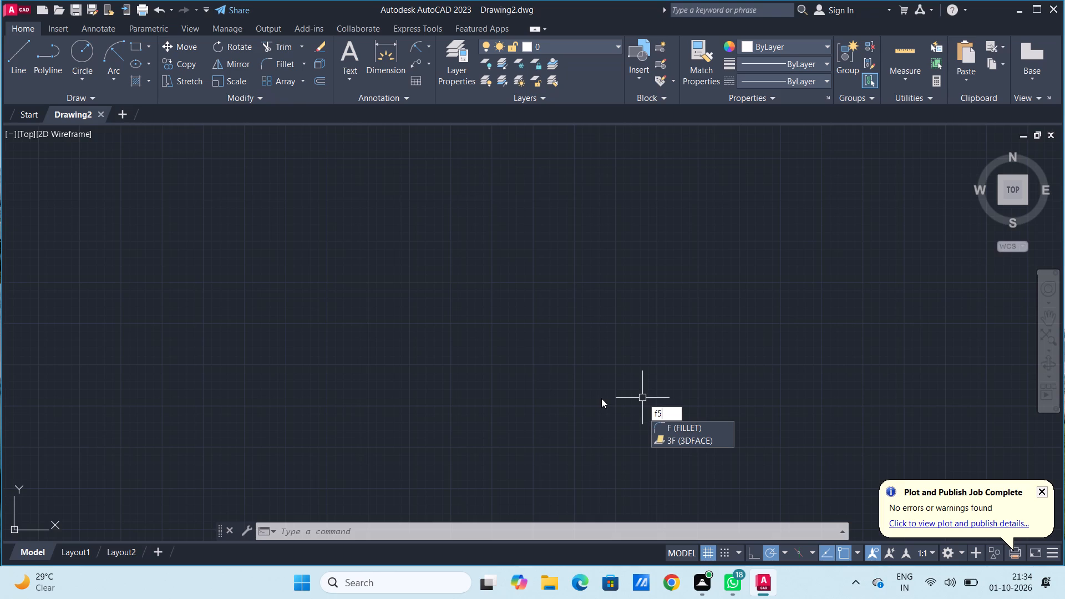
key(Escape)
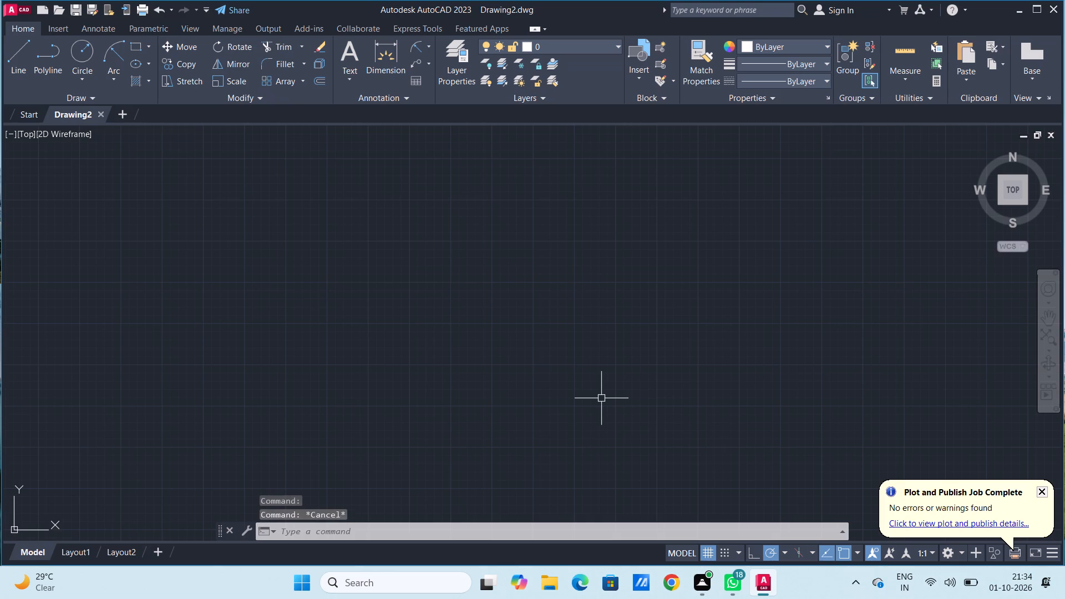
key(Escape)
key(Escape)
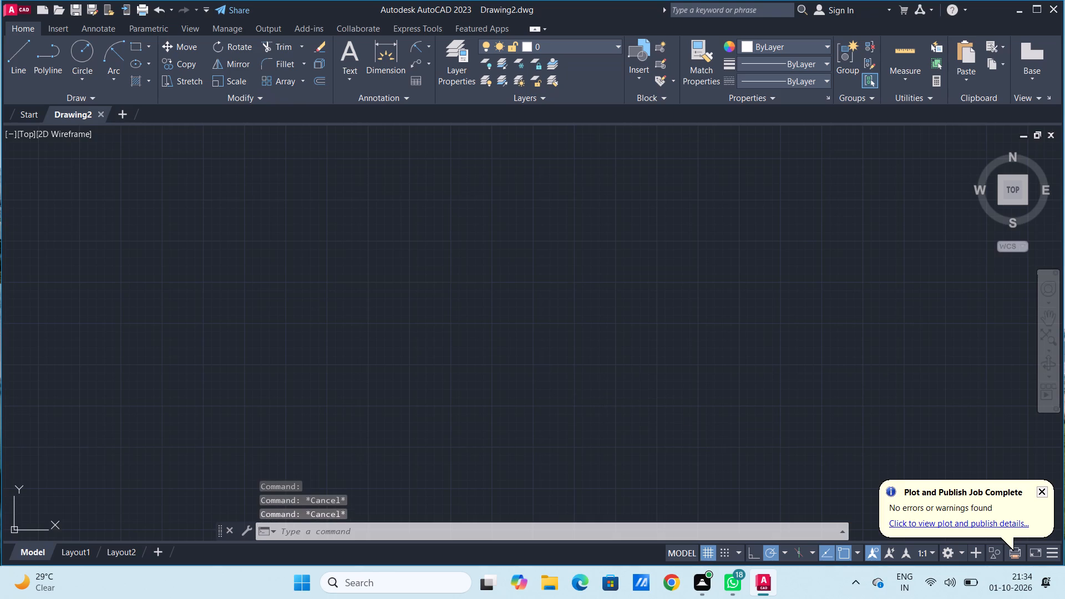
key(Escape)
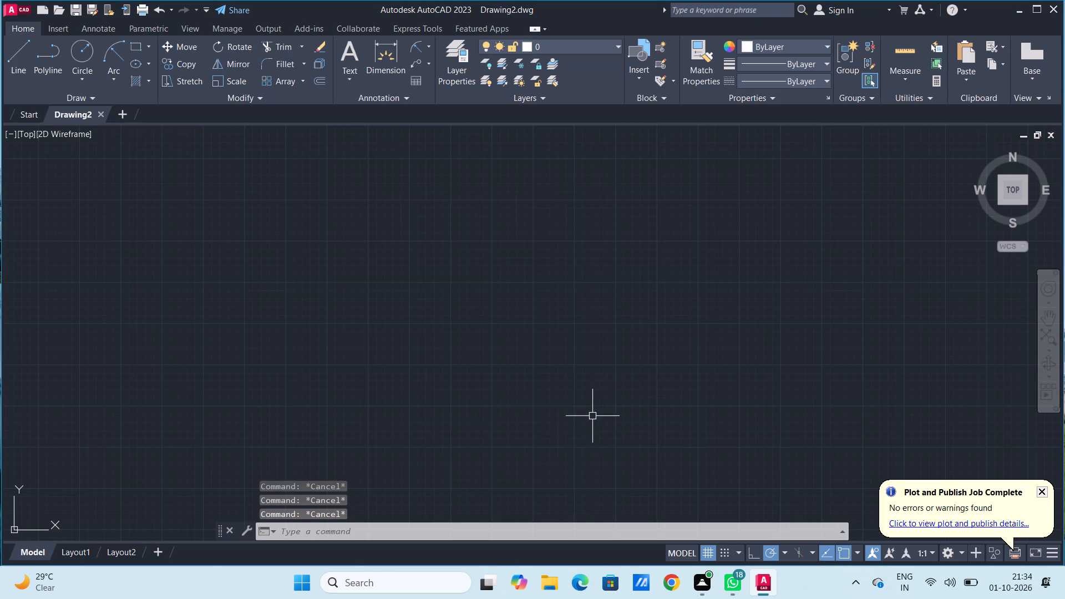
Turn on command logging with LOGFILEON.
click(560, 533)
text(log)
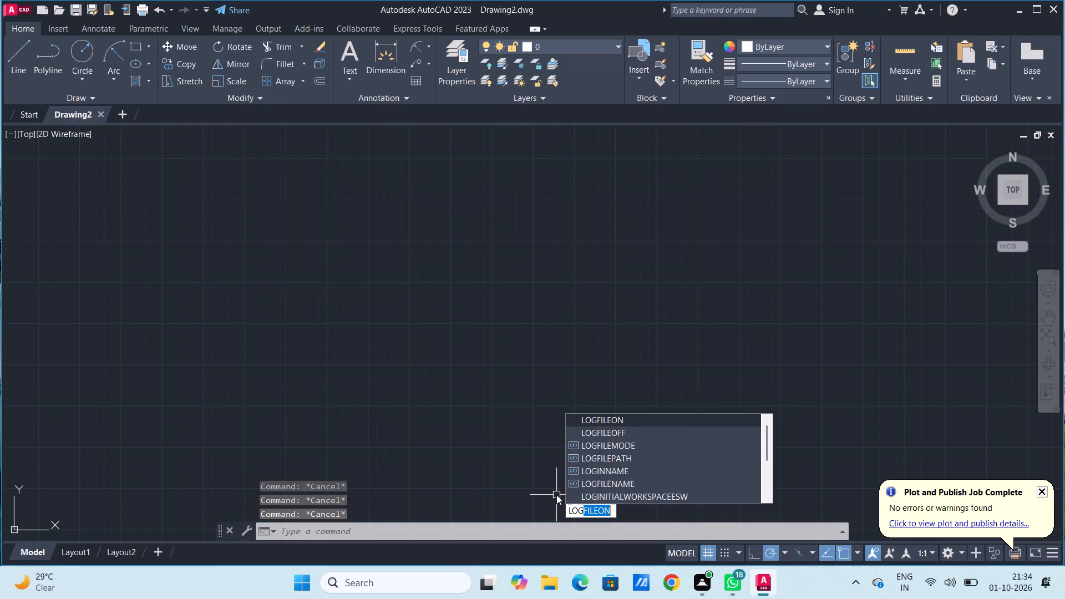
key(Return)
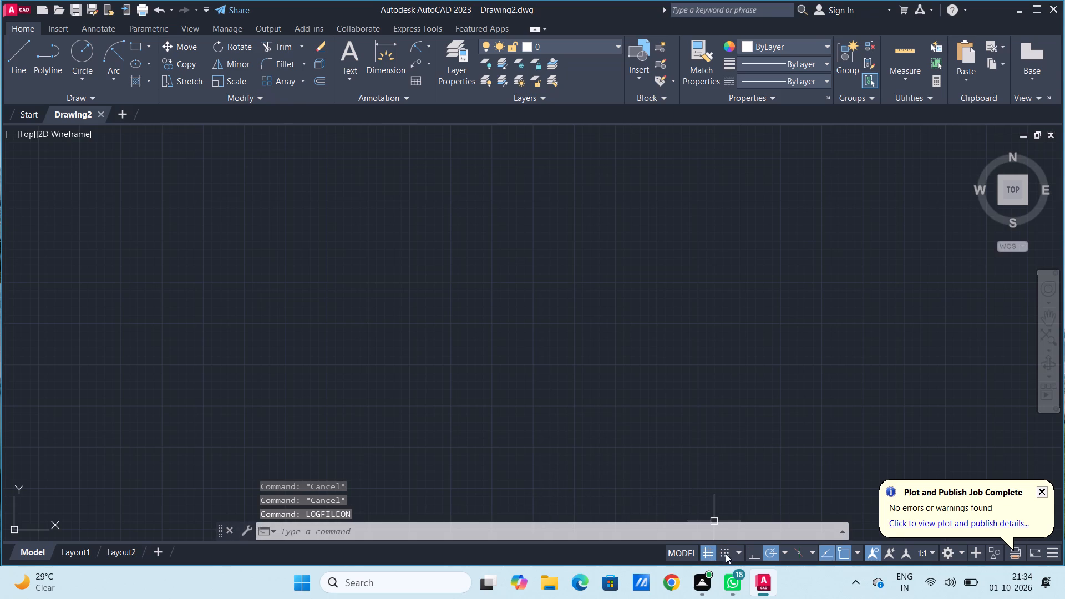
Switch to isometric drafting on isoplane Top and set polar tracking to 30-degree increments.
click(809, 552)
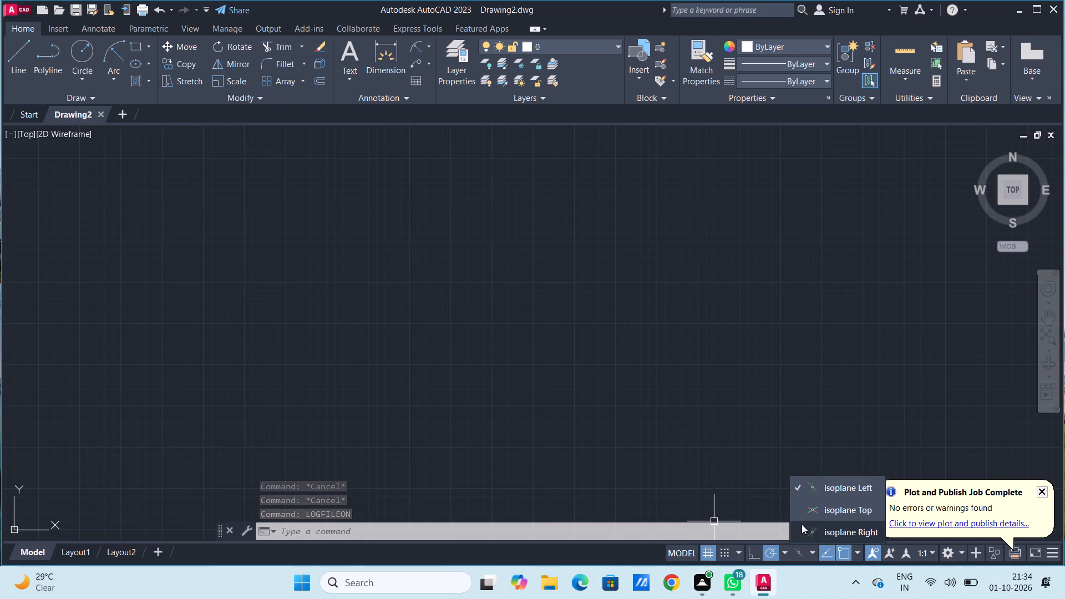
click(815, 509)
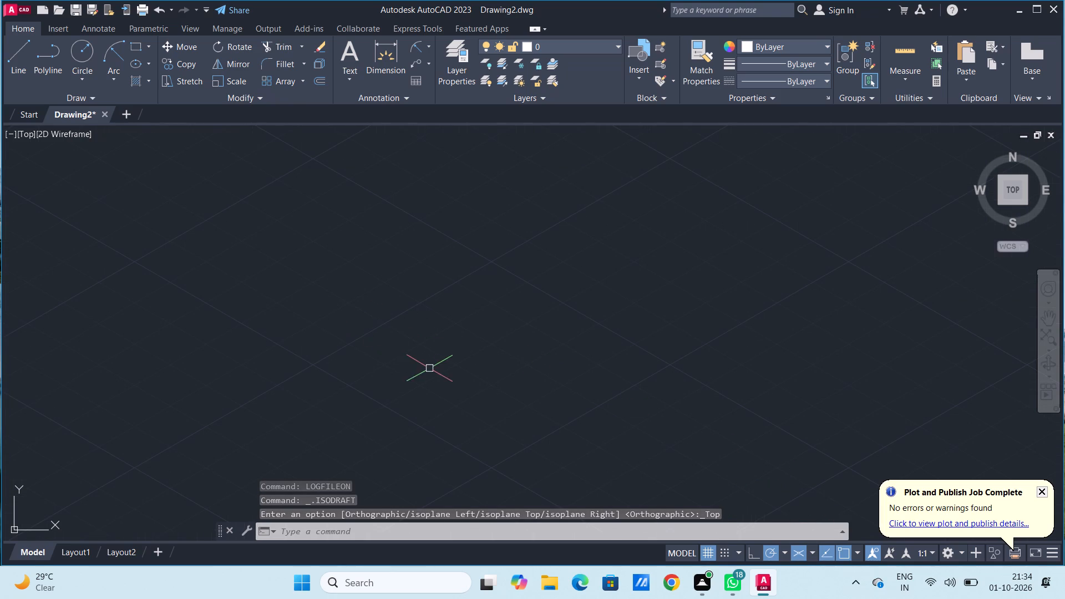
click(783, 553)
click(775, 430)
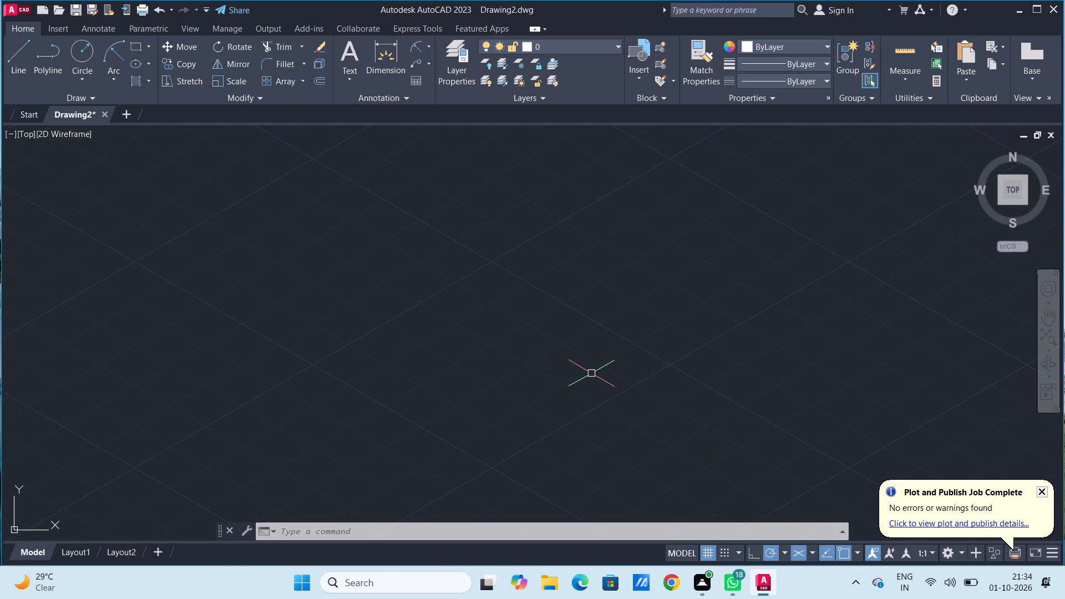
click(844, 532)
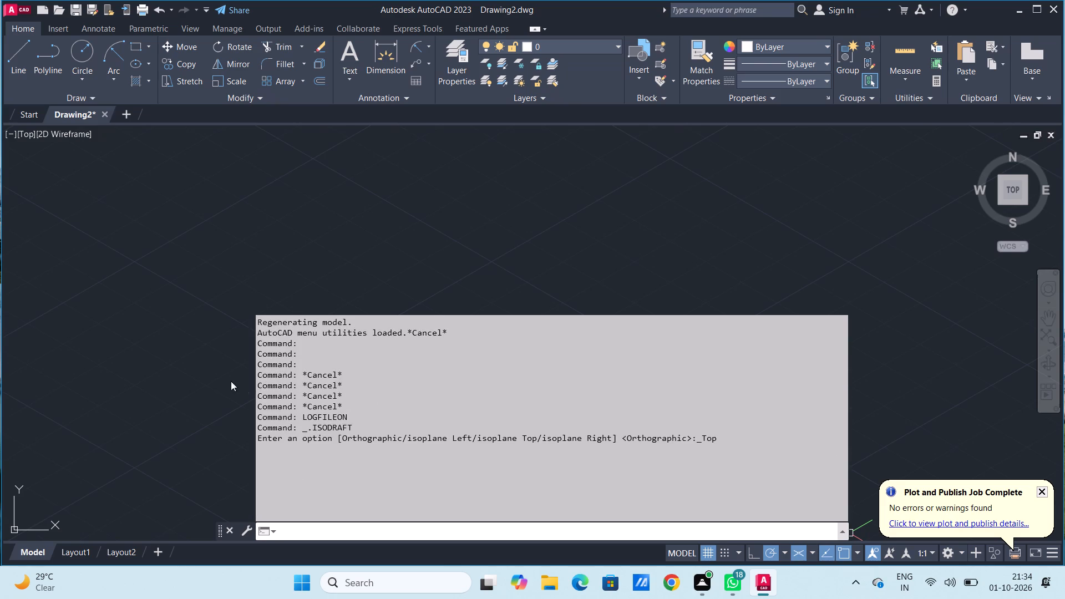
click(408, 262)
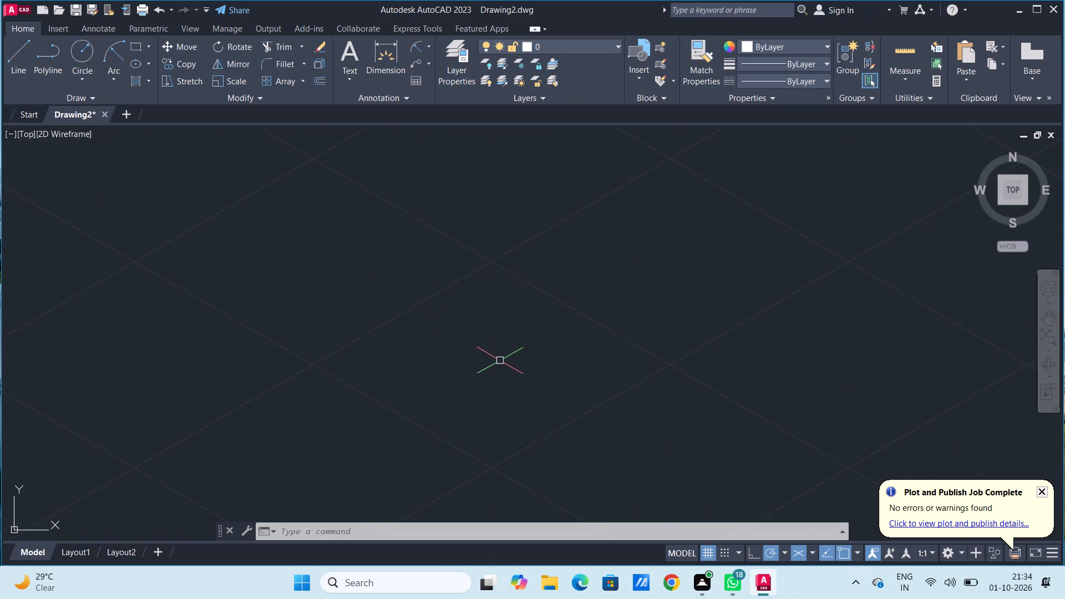
Draw a connected line profile: 43 units at 30°, 58 straight up, 40 at 30°, and 8 straight up.
click(18, 54)
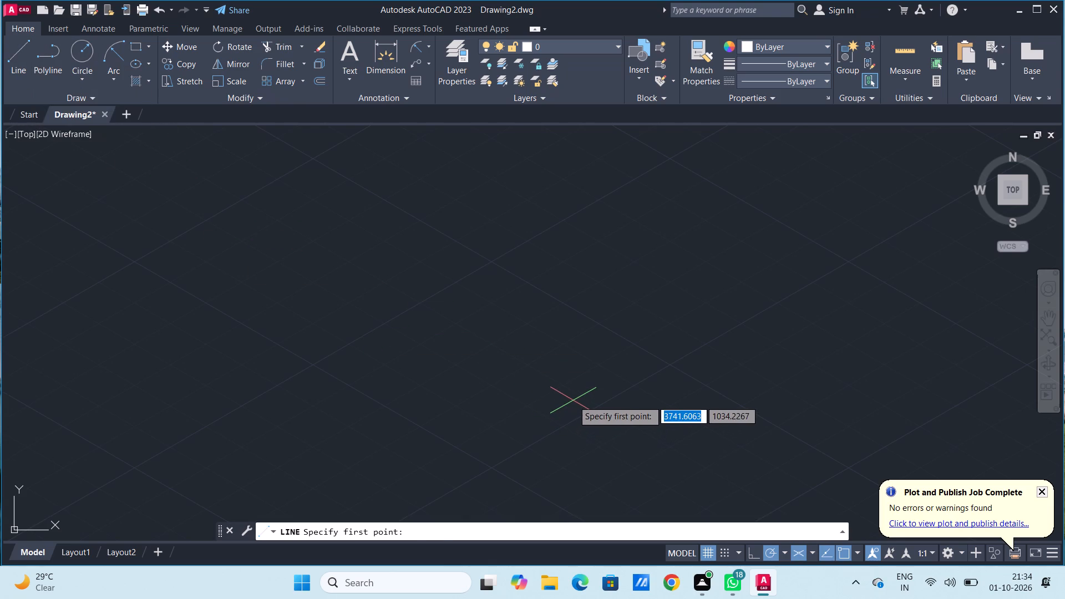
click(579, 386)
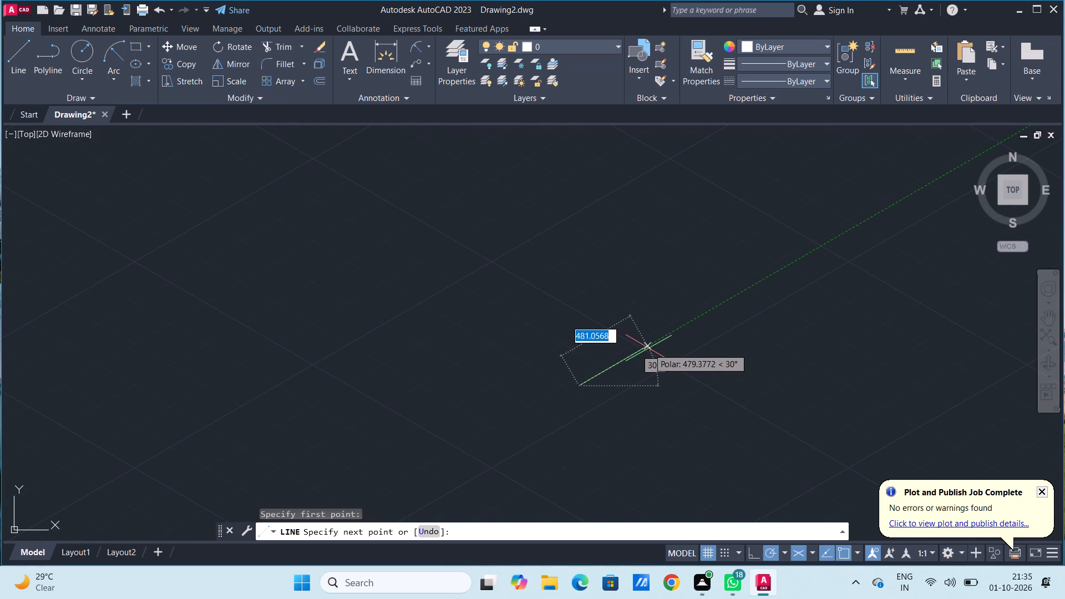
text(43)
key(Return)
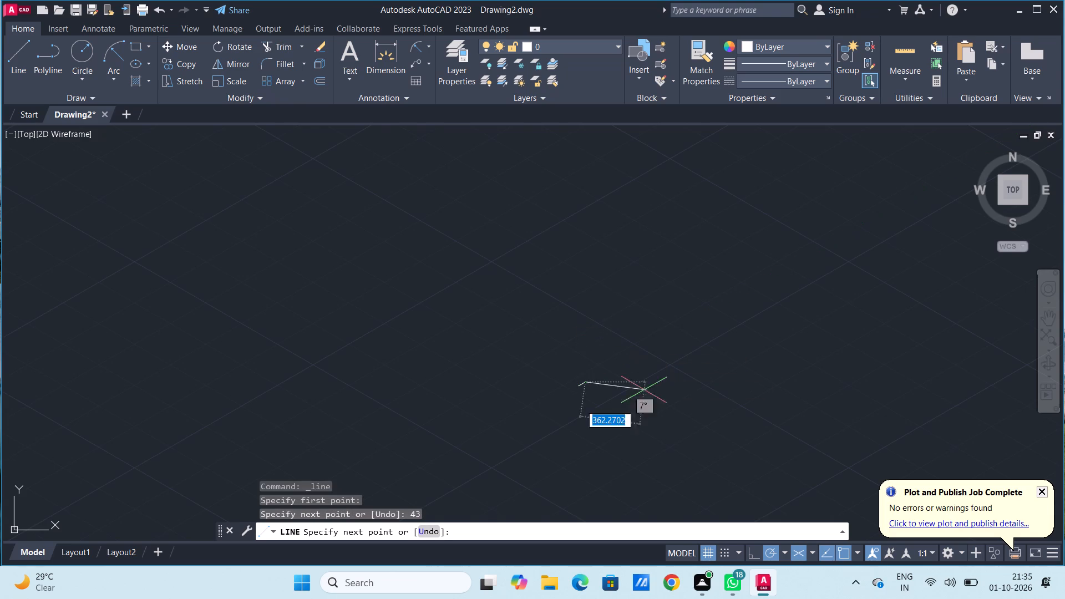
scroll(582, 385, down, 2)
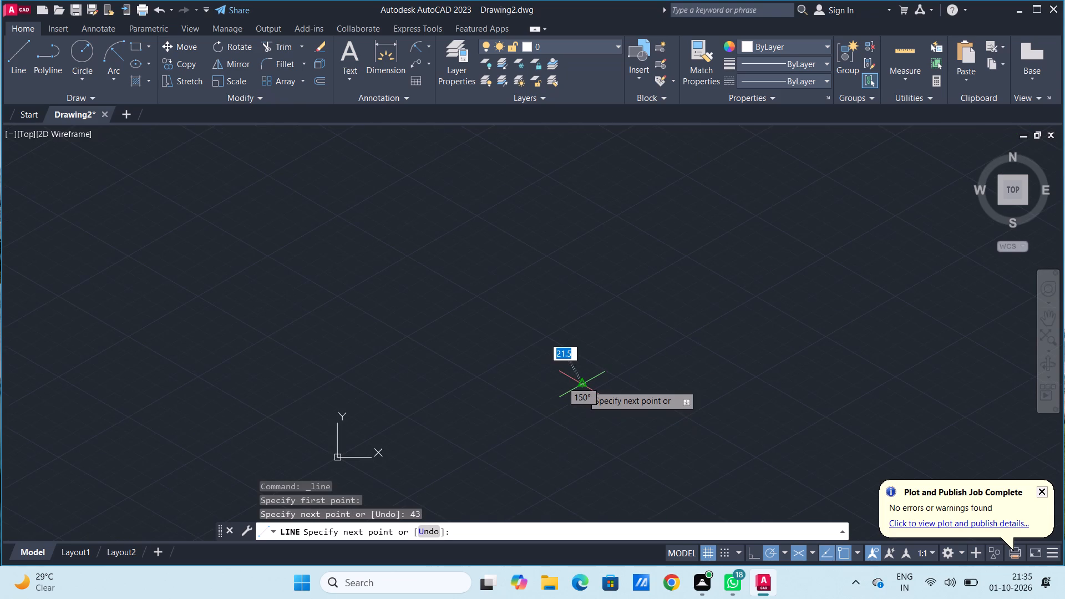
scroll(582, 385, up, 8)
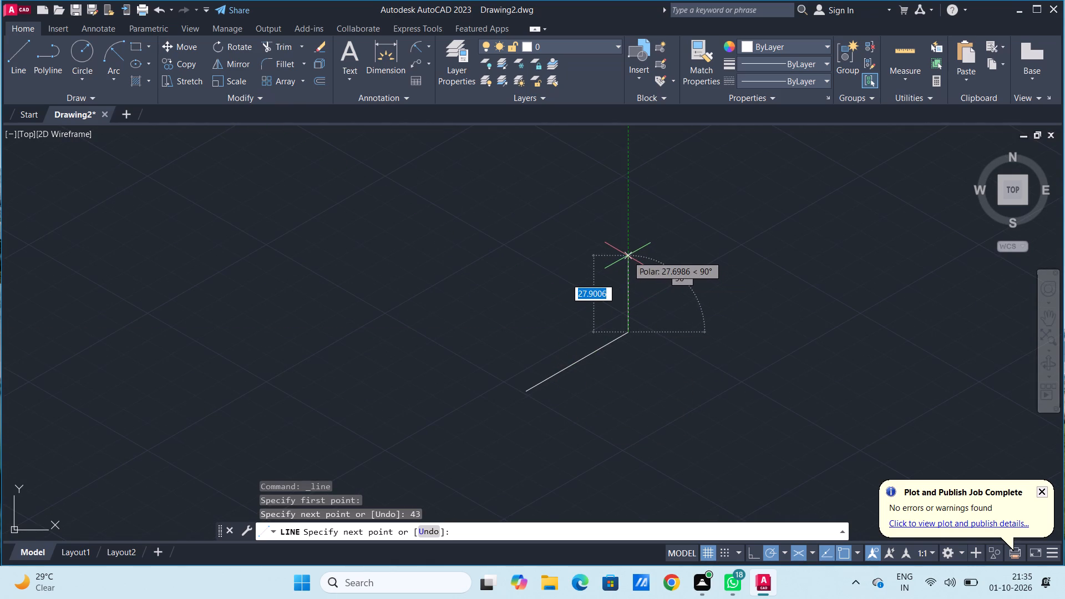
text(58)
key(Return)
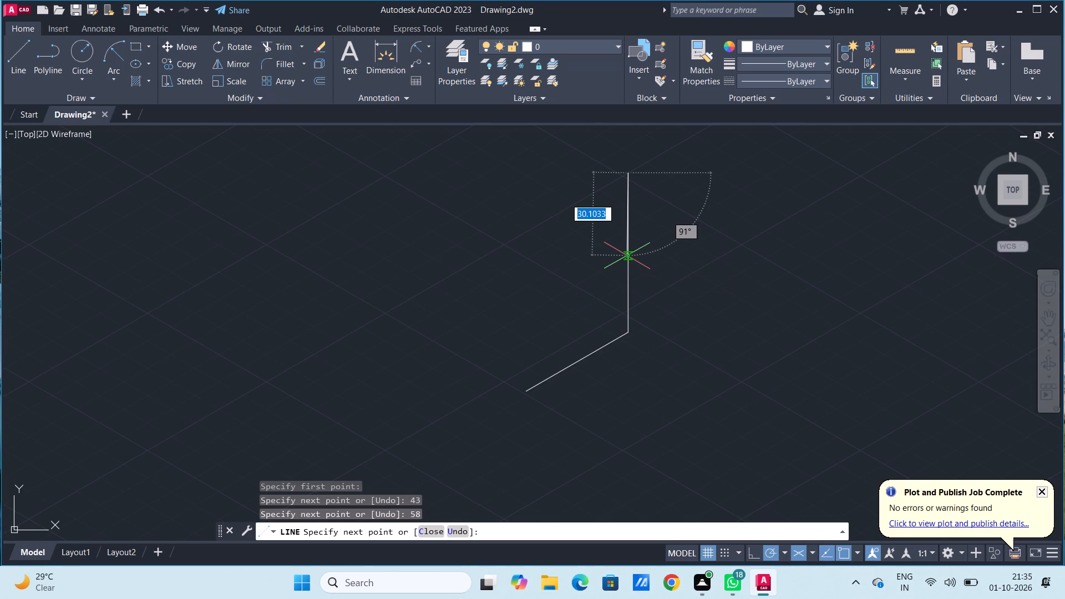
scroll(627, 256, up, 1)
scroll(627, 256, down, 3)
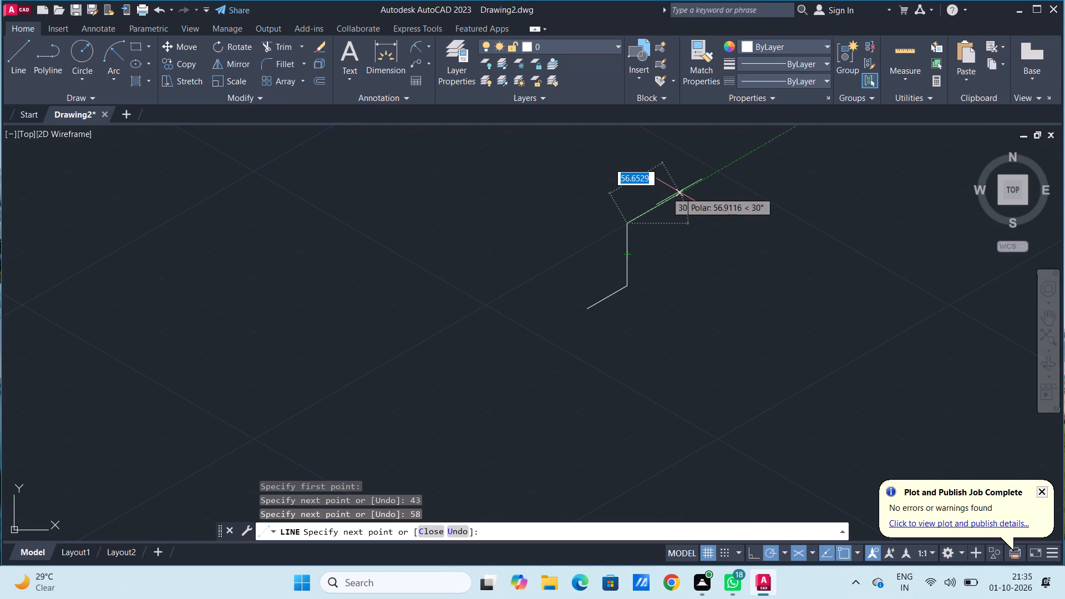
text(40)
key(Return)
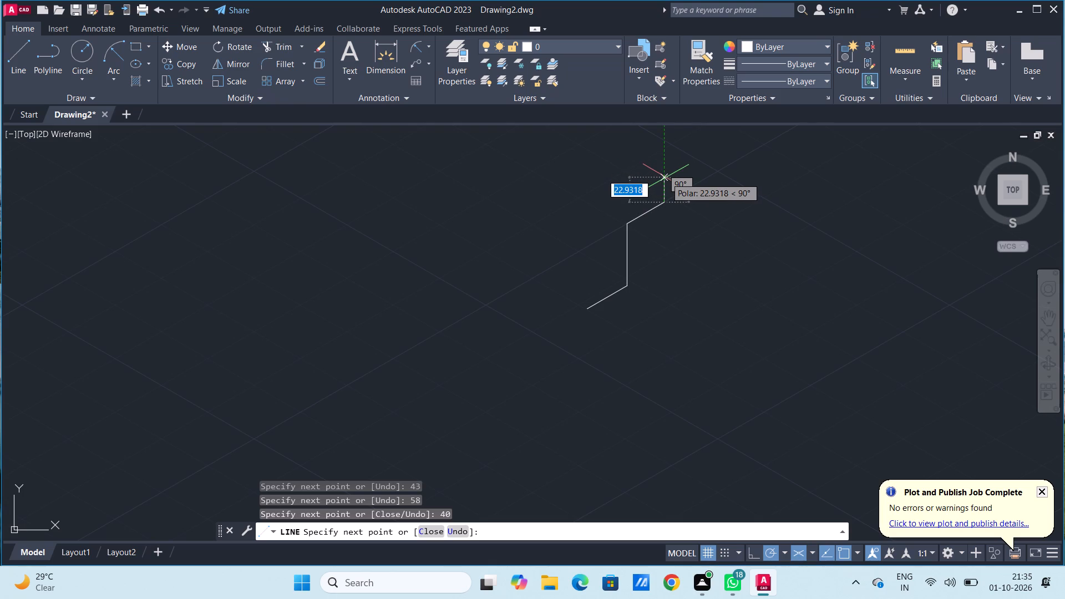
key(8)
key(Return)
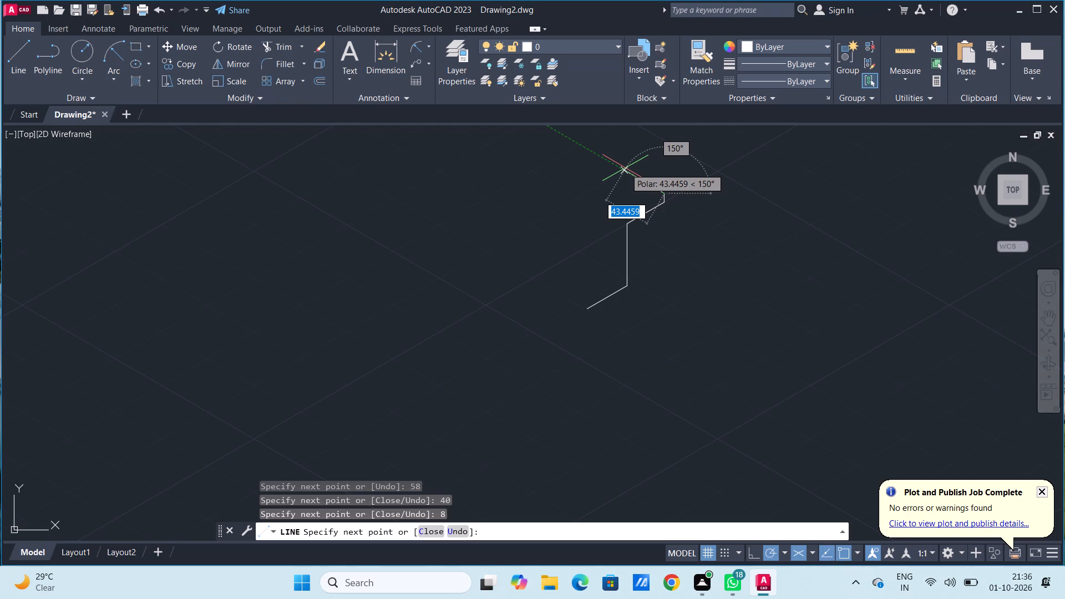
Continue the line 30 units at 150°, 40 at 210° and 30 at 330°, closing the top face at the 8-unit edge's upper end.
text(30)
key(Return)
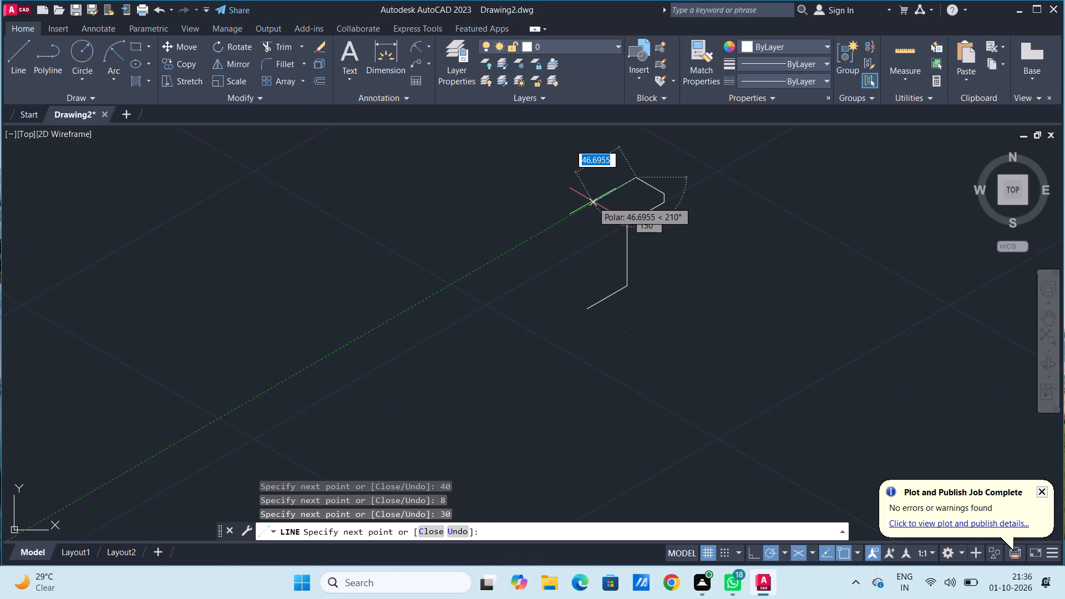
text(40)
key(Return)
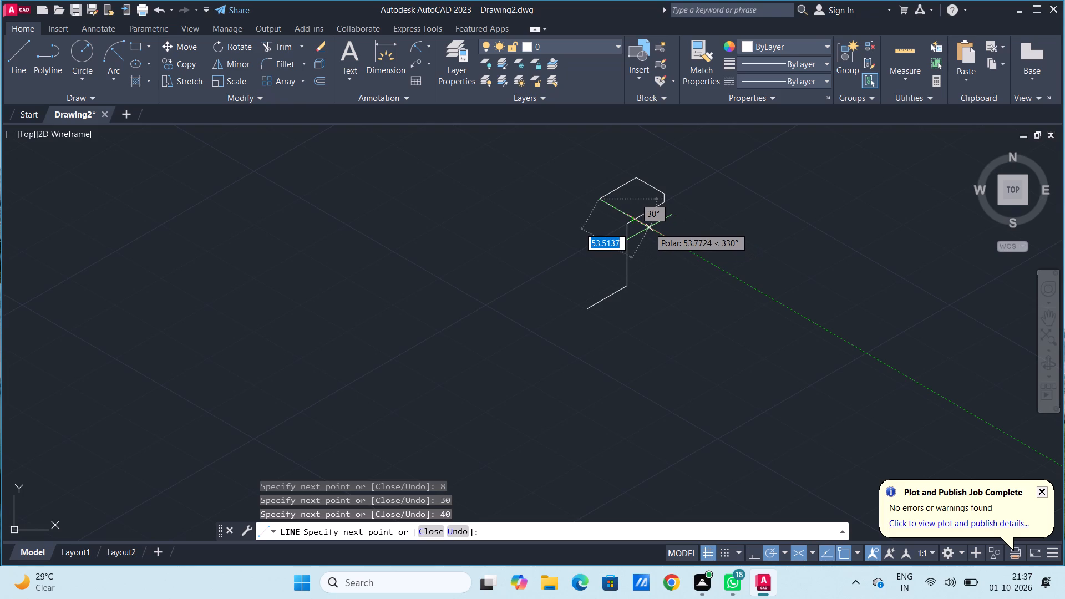
text(30)
key(Return)
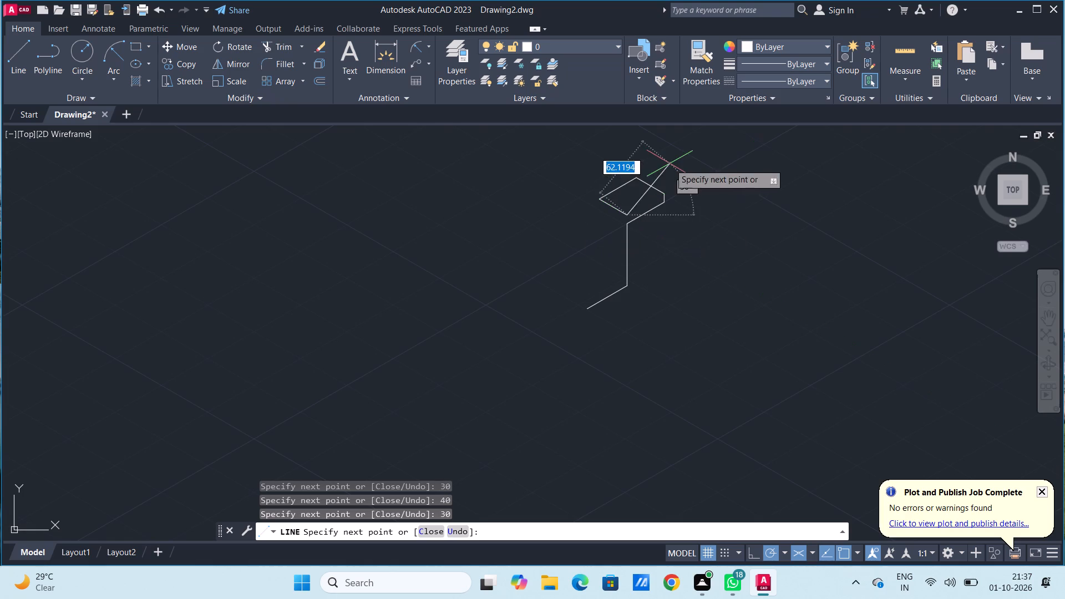
click(665, 193)
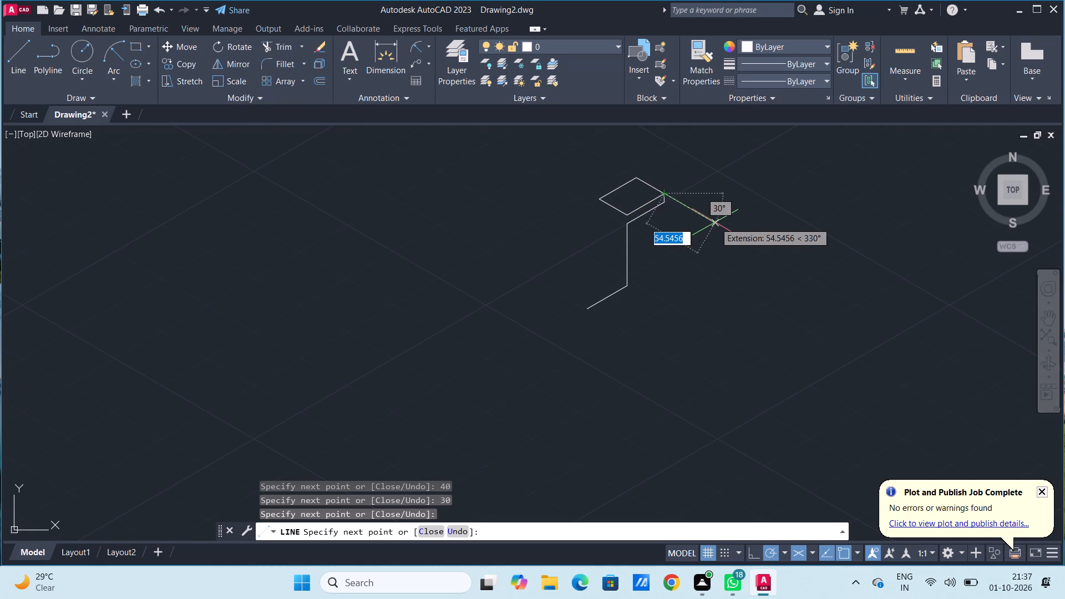
key(Escape)
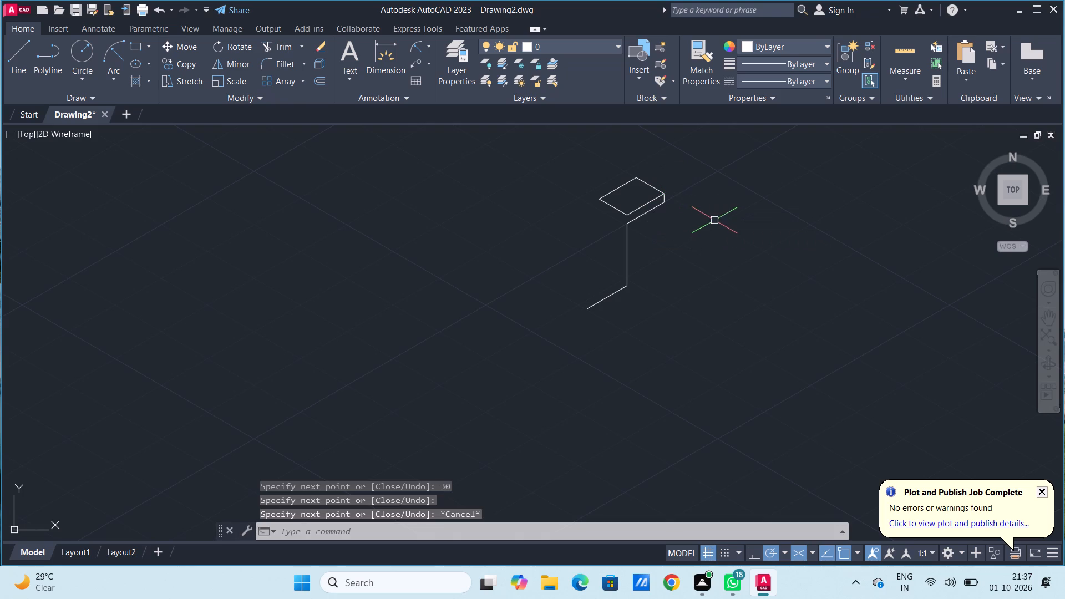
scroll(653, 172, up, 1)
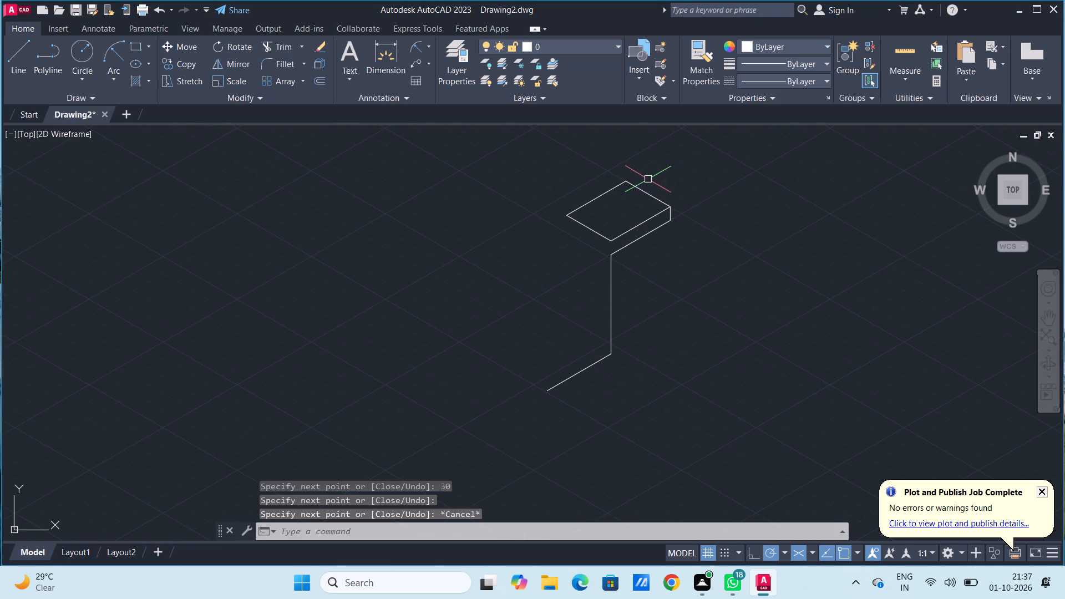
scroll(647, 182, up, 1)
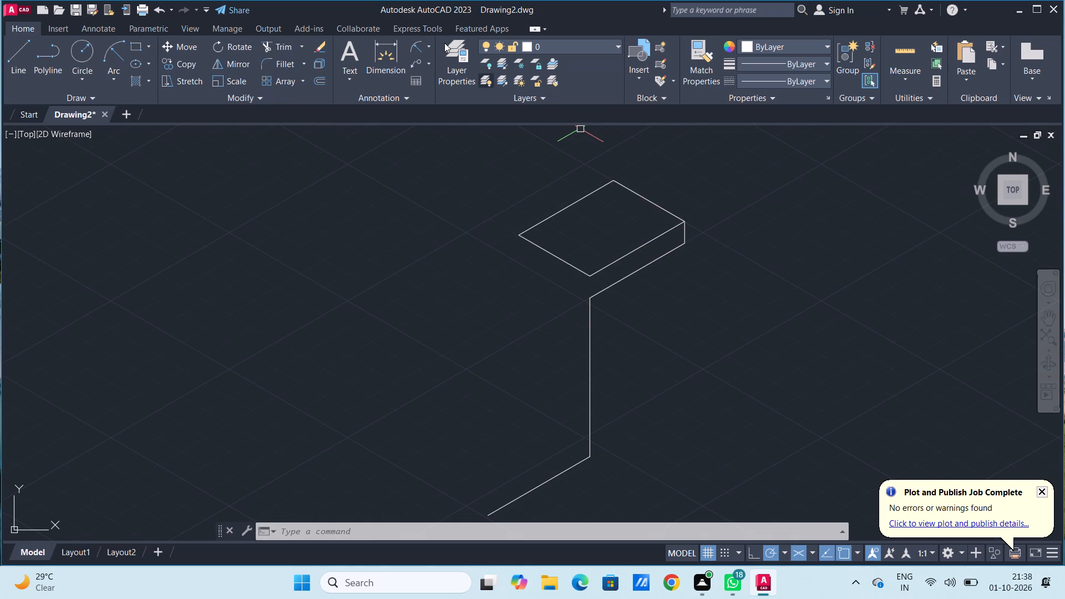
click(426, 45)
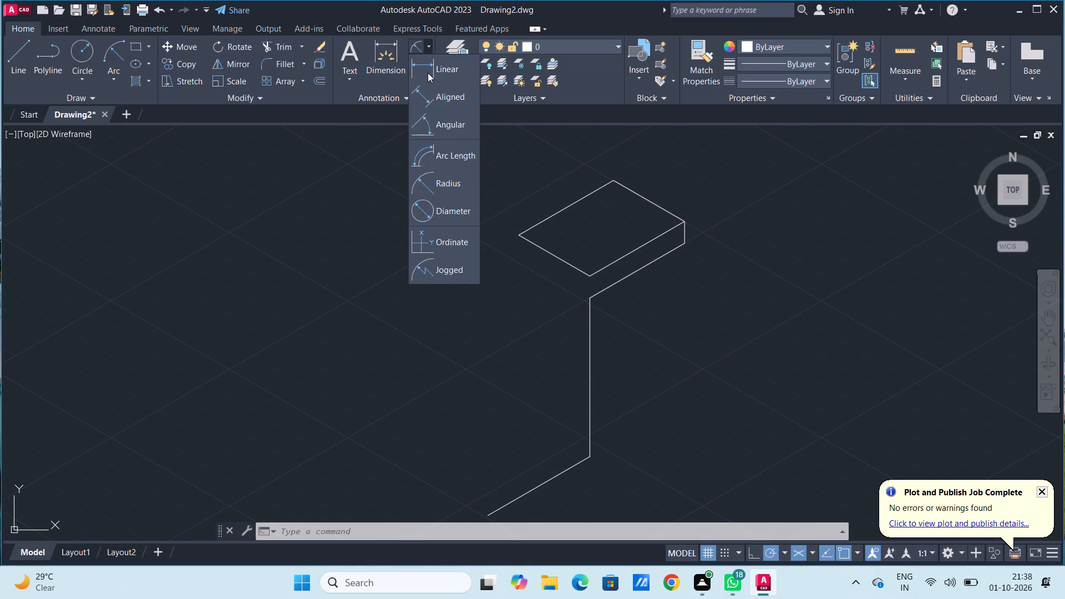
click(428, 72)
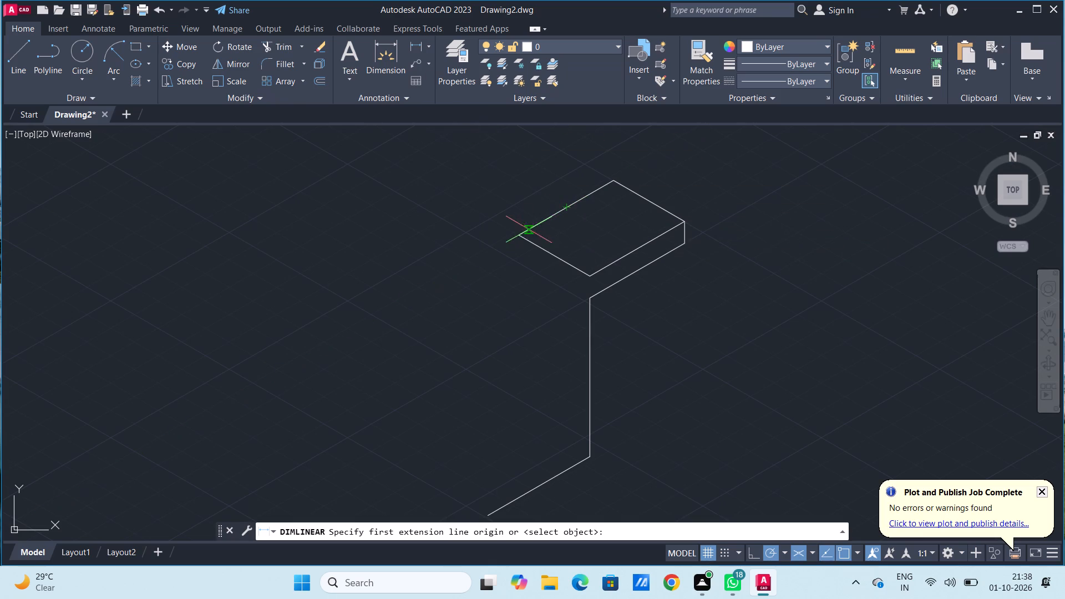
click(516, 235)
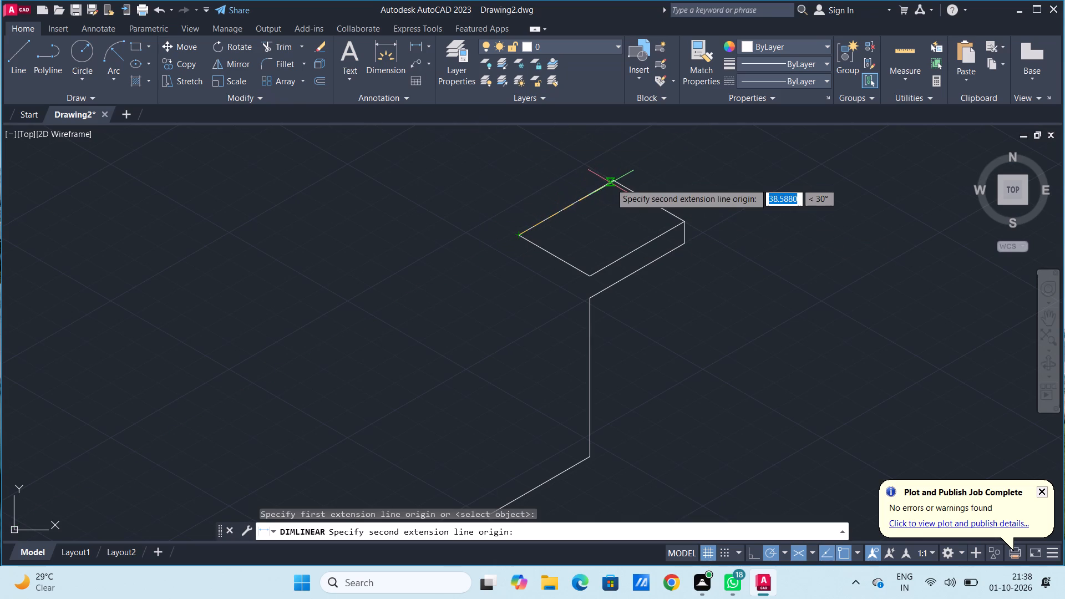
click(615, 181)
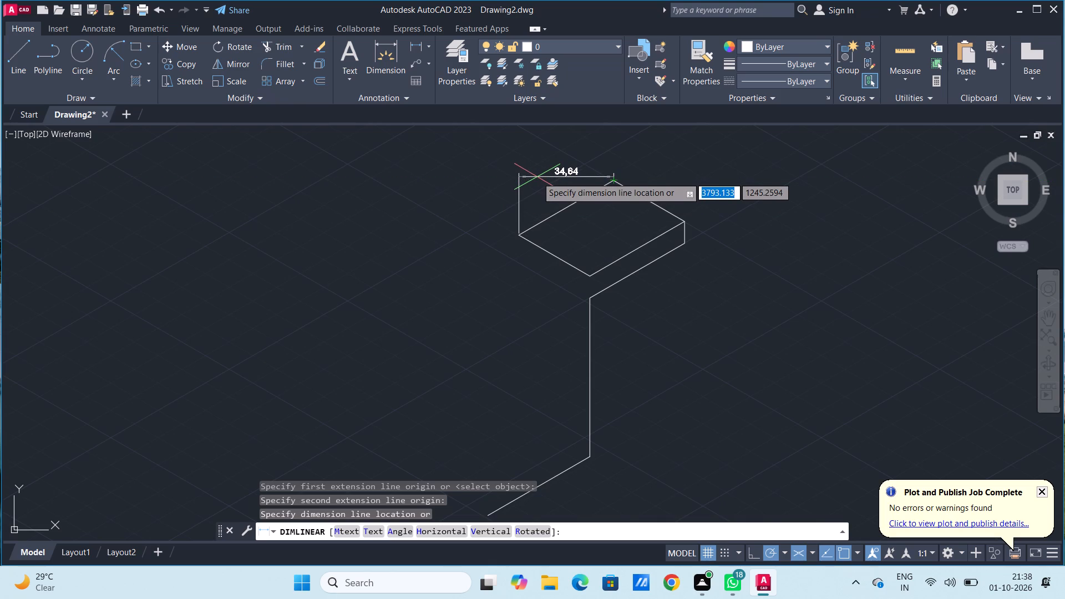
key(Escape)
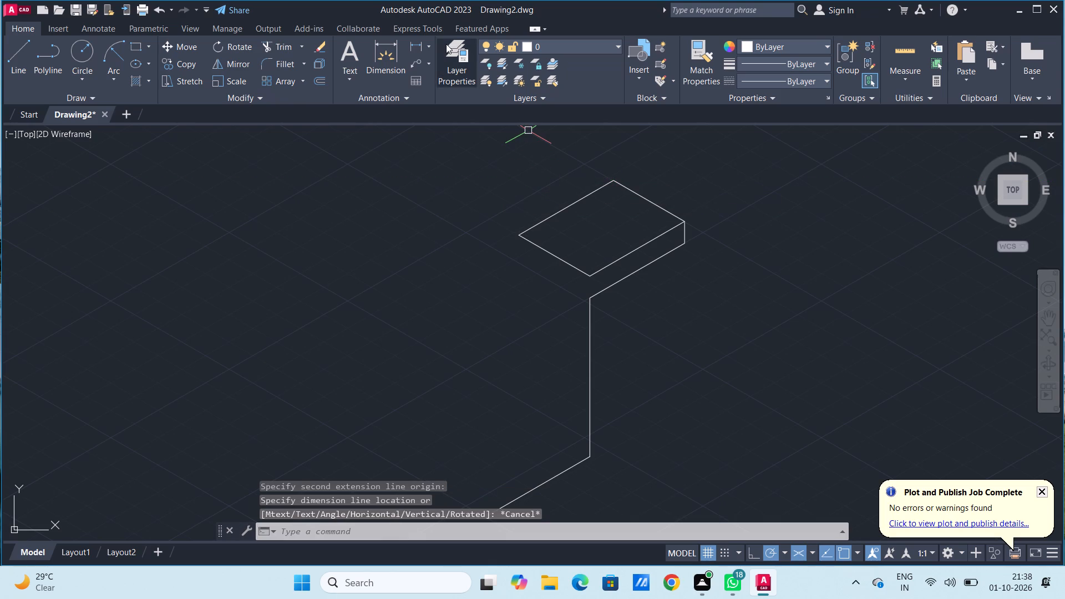
Add aligned dimensions to the top face's two rear edges, placing each dimension line just outside the face.
click(429, 44)
click(433, 93)
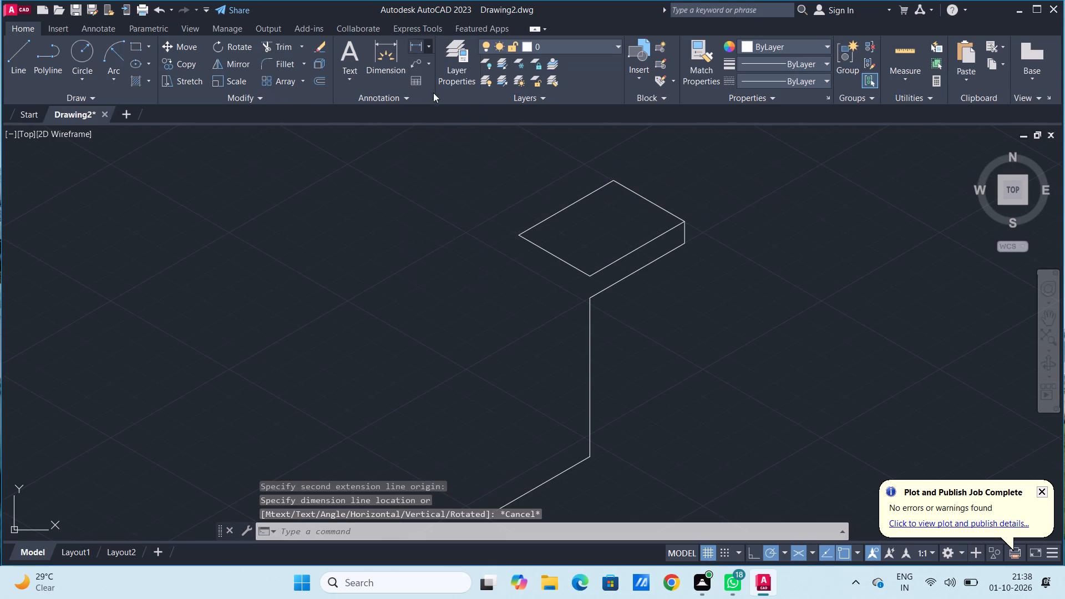
click(520, 234)
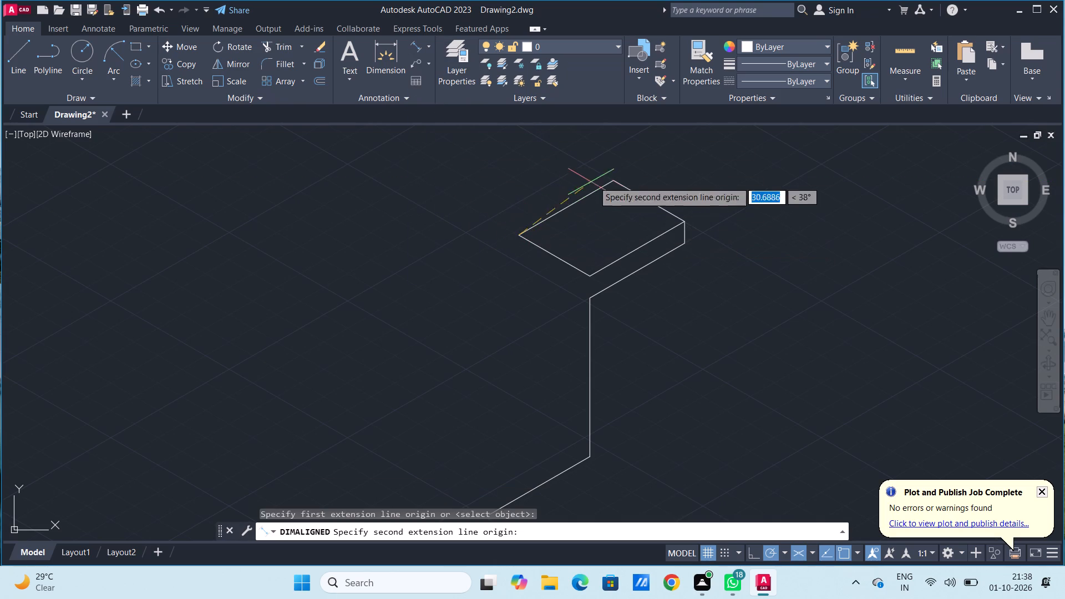
click(613, 177)
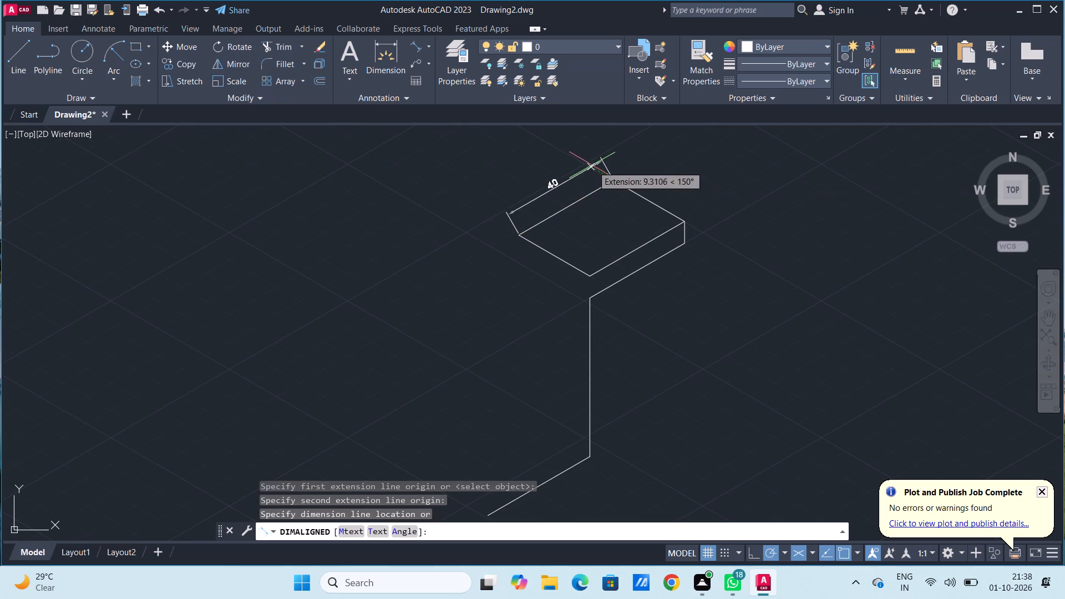
click(528, 195)
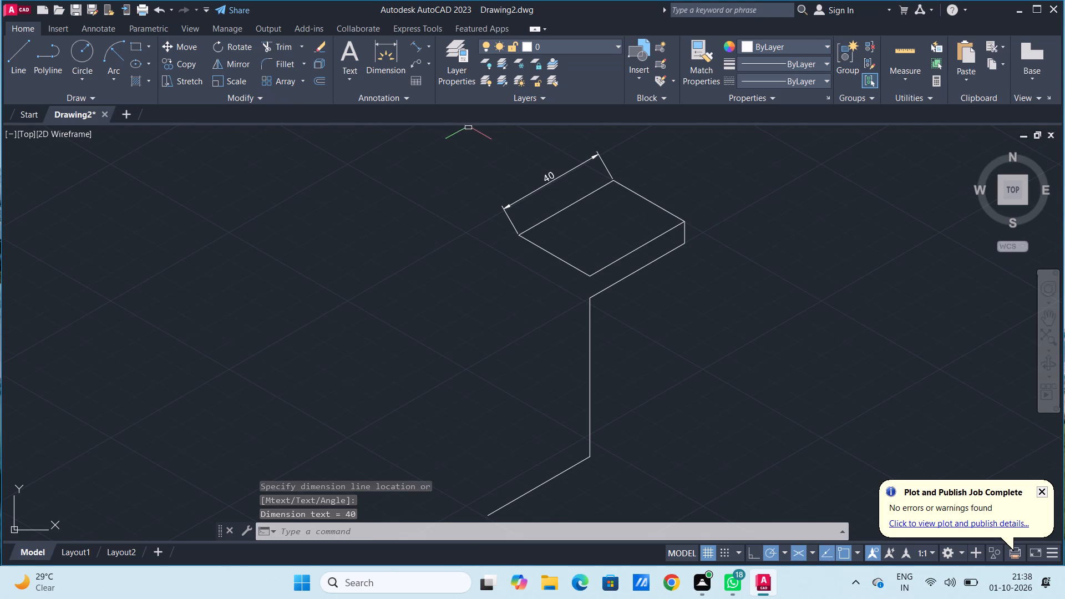
click(413, 44)
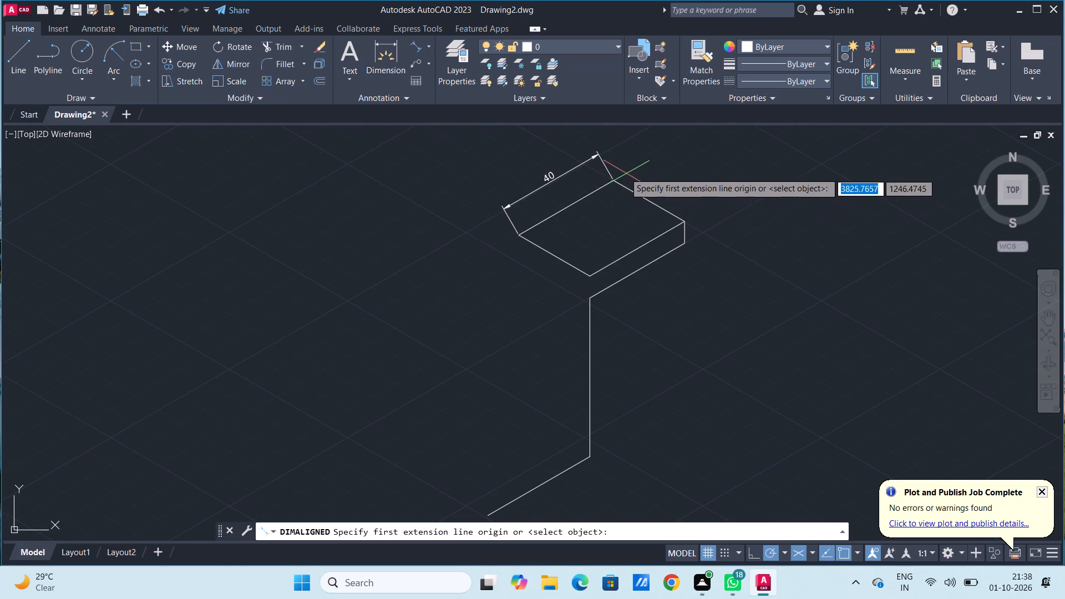
click(612, 180)
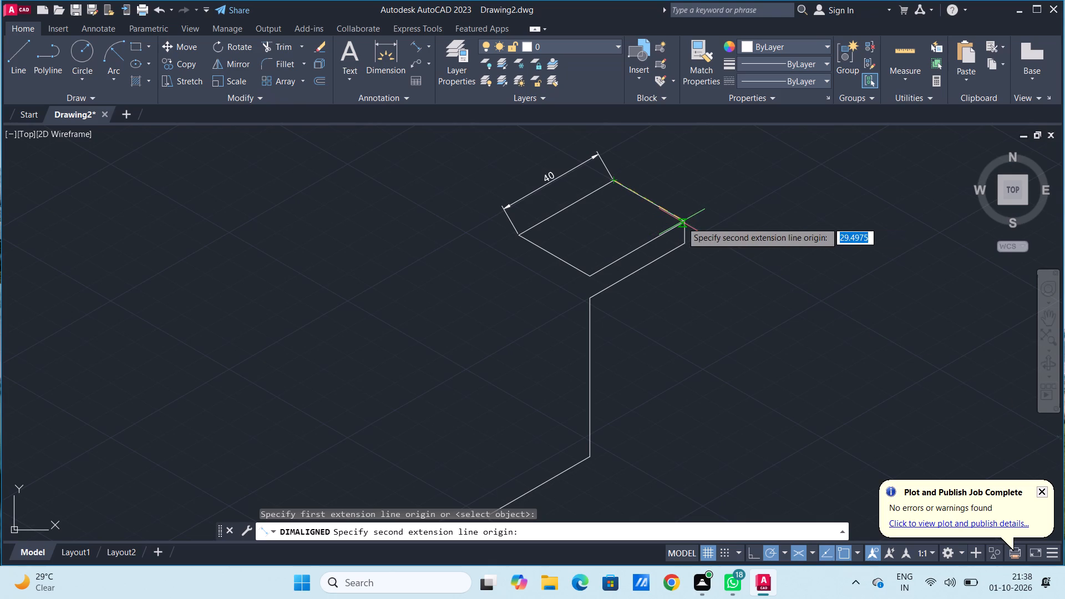
click(683, 220)
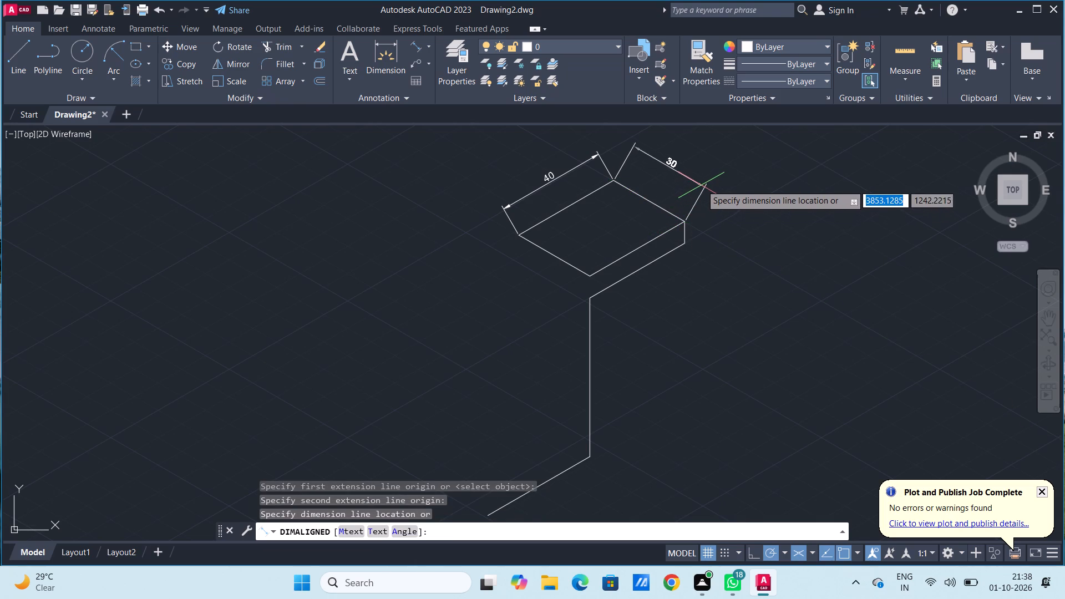
click(703, 200)
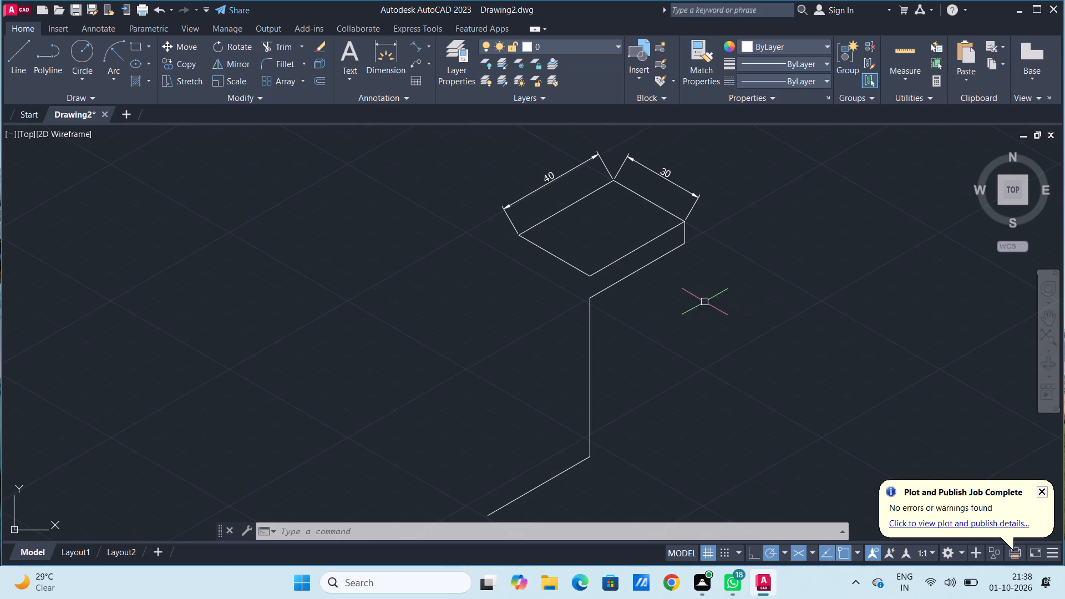
Delete the sloping line between the long vertical line's upper end and the lower end of the short vertical edge.
click(633, 276)
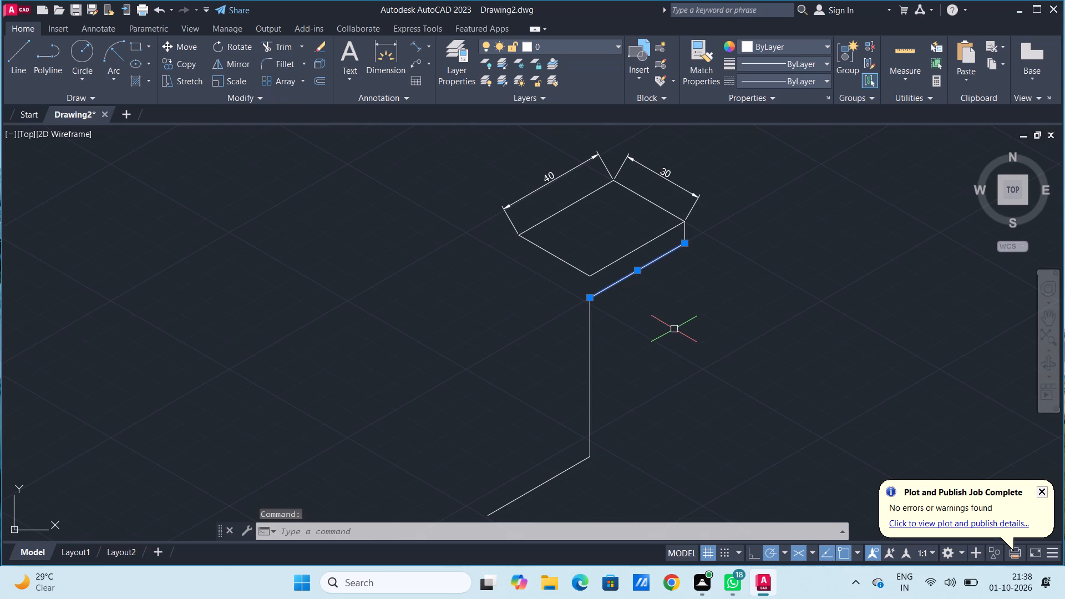
key(Delete)
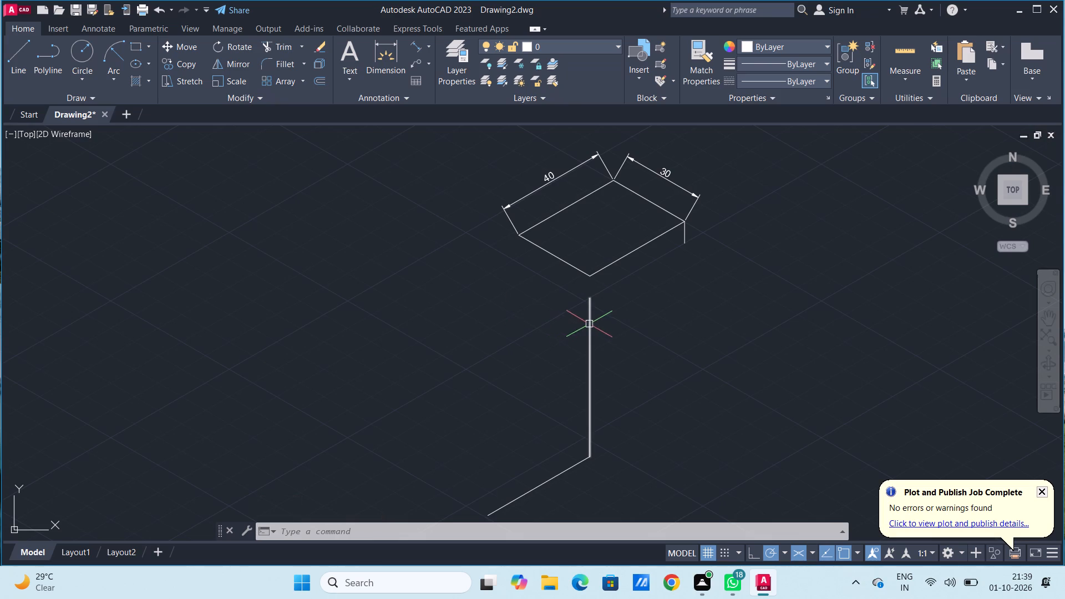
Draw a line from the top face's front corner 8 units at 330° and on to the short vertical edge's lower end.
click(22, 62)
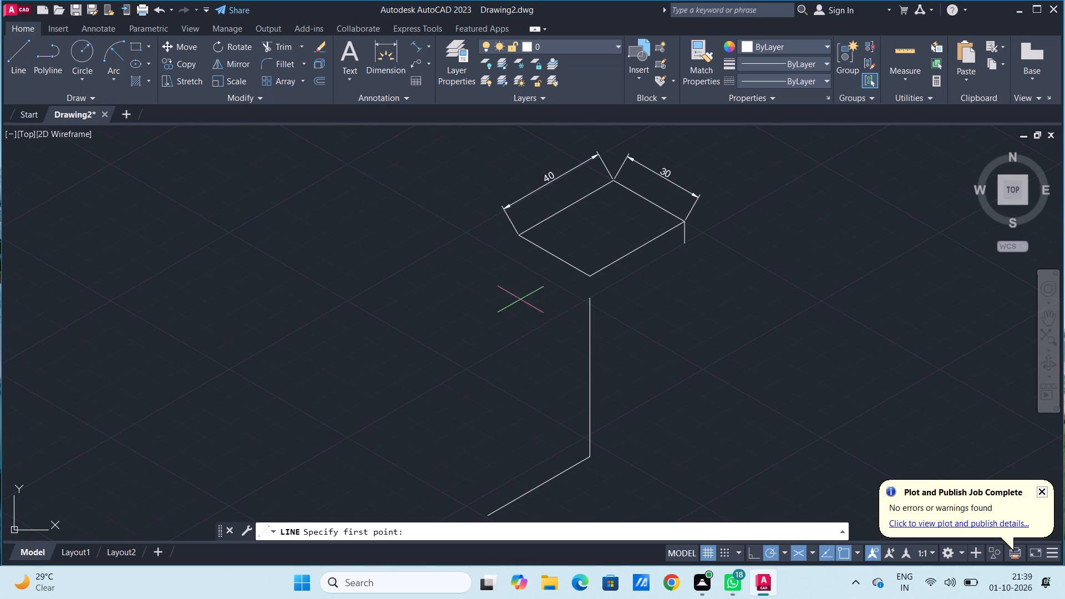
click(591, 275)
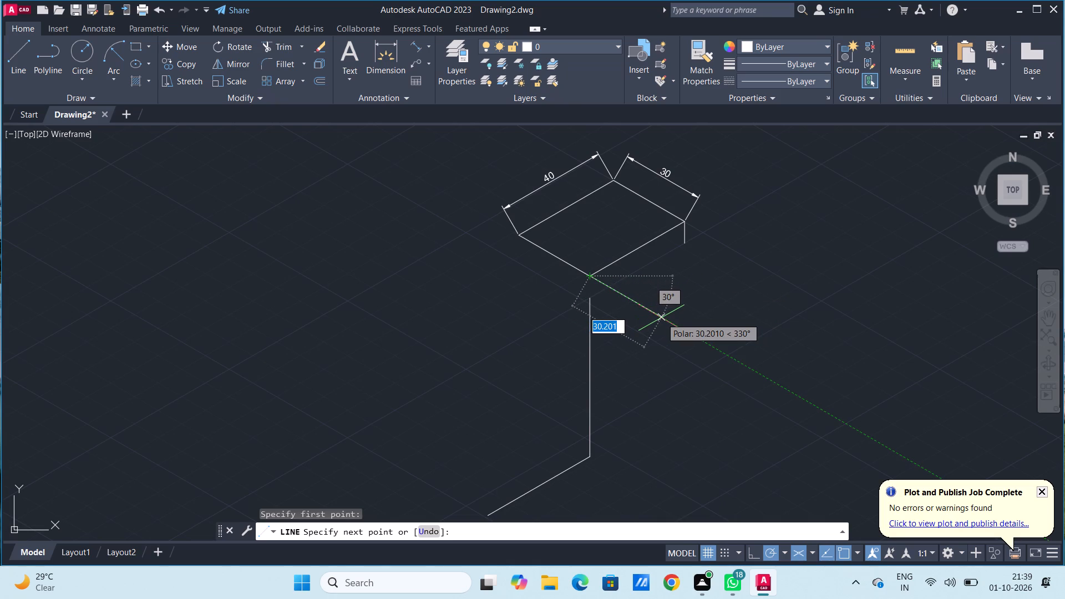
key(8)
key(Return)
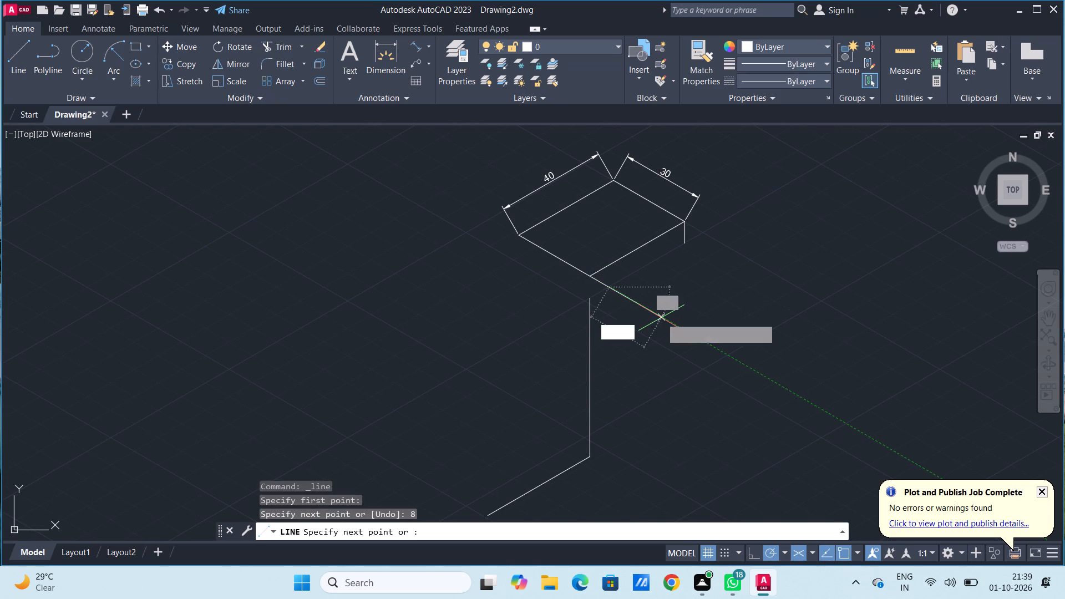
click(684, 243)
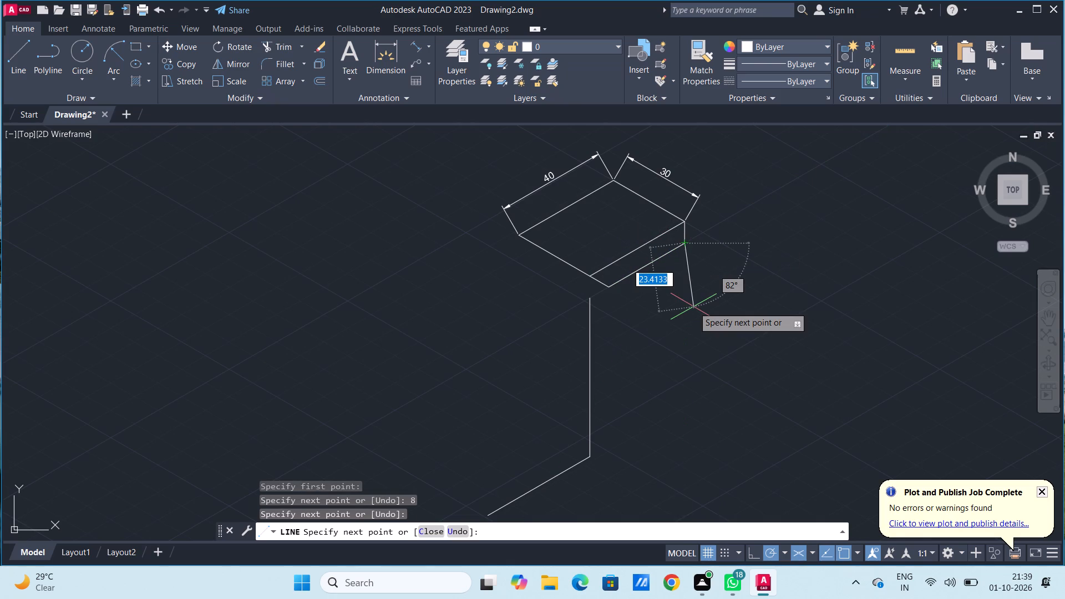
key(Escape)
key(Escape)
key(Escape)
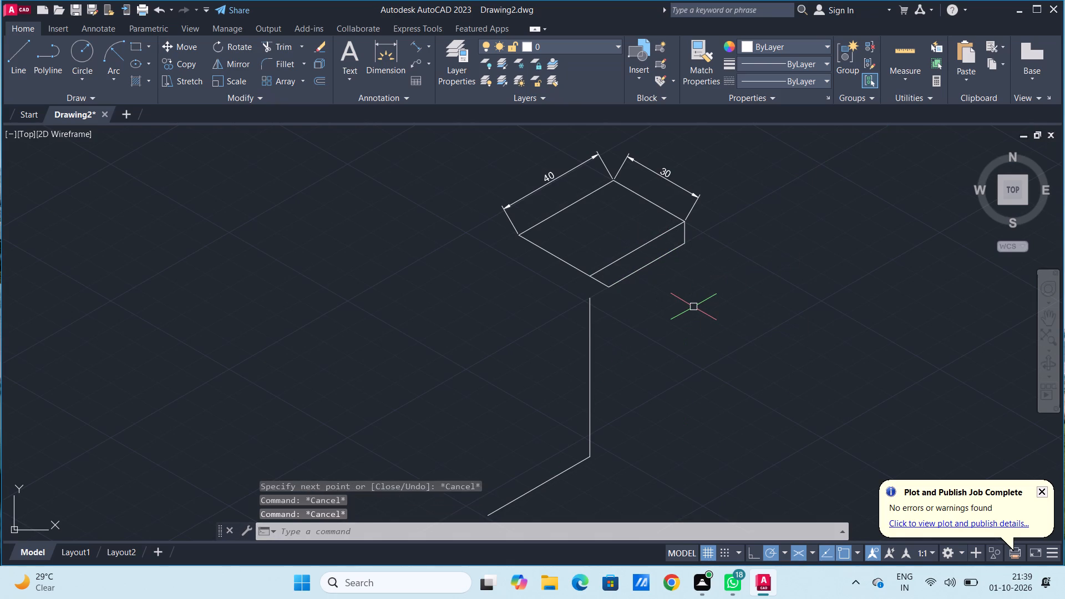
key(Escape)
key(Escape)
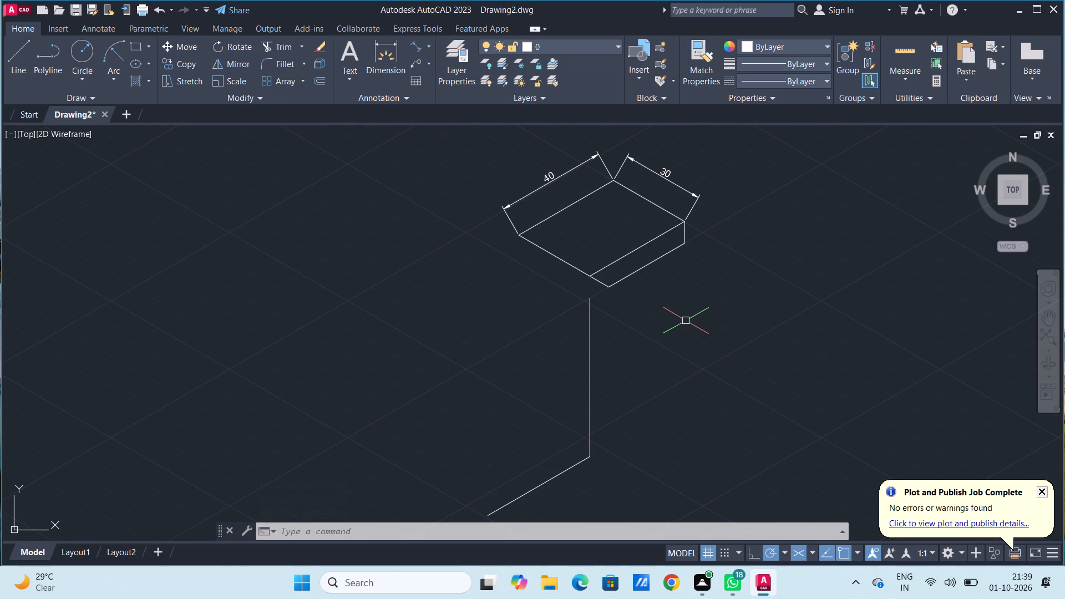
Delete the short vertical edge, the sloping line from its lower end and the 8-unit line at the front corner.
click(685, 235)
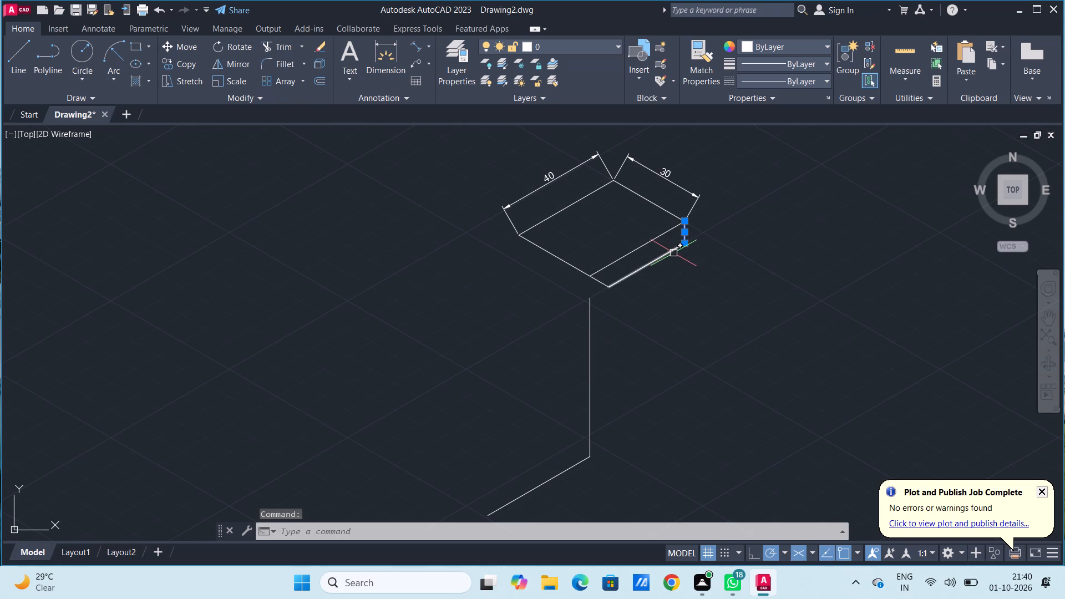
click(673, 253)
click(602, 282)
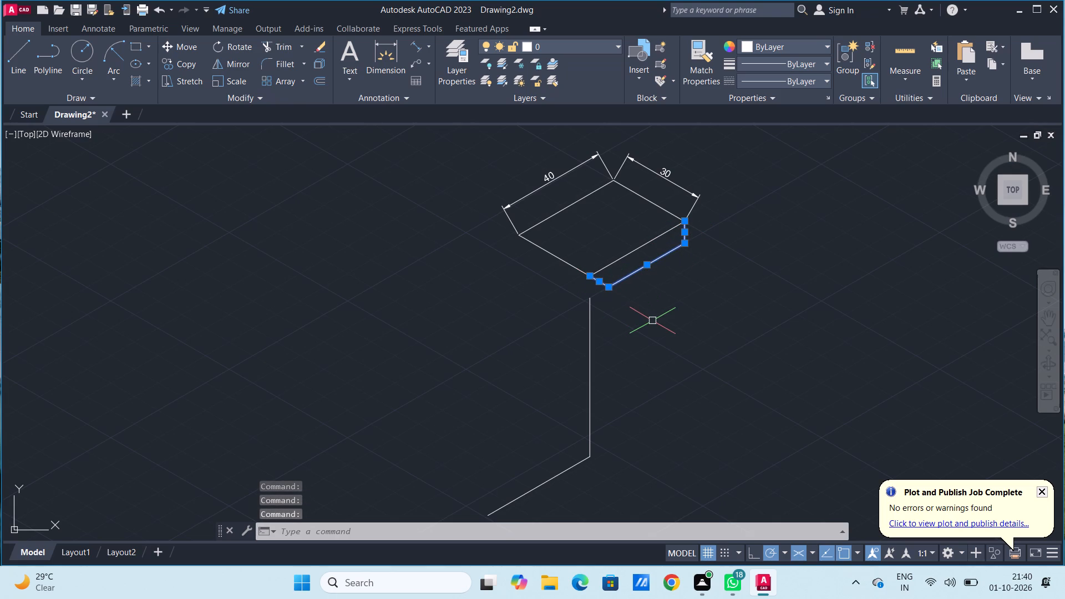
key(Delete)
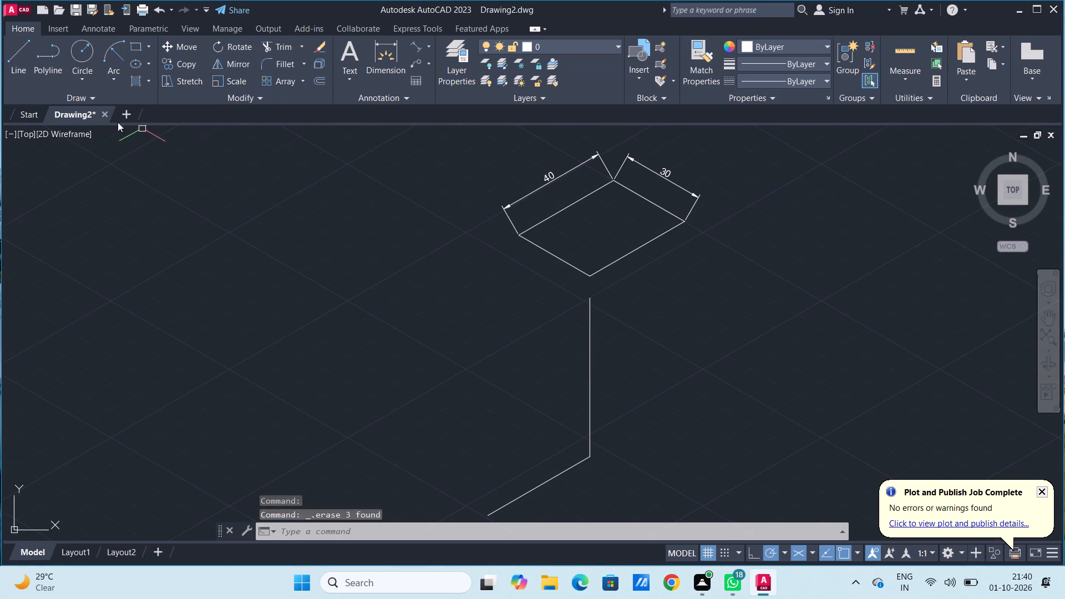
From the top face's right corner, draw lines 8 units straight down and 32 at 210°, ending at the face's front corner.
click(24, 58)
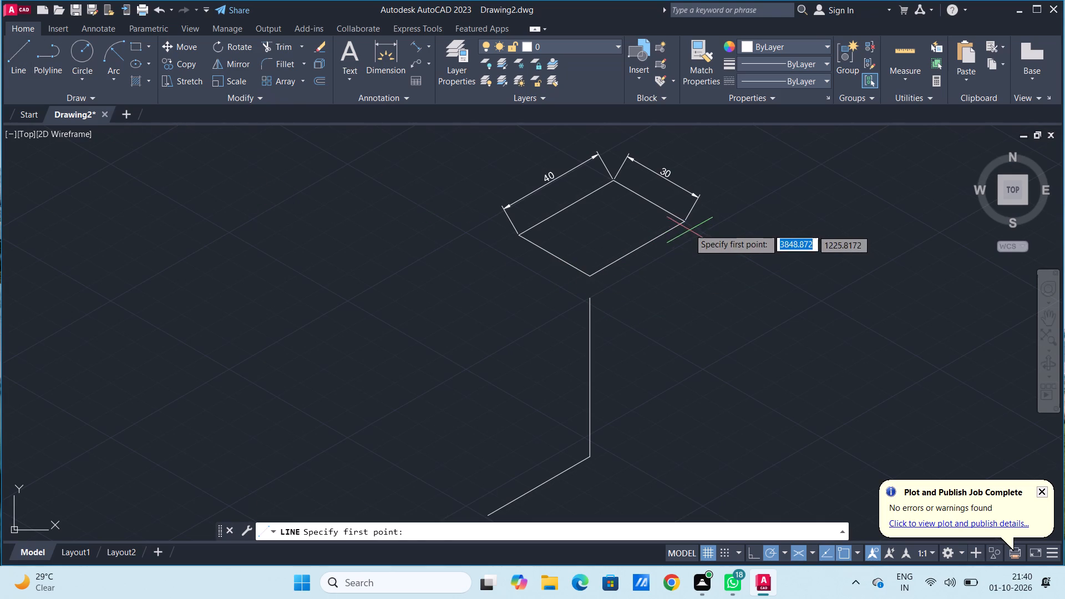
click(682, 219)
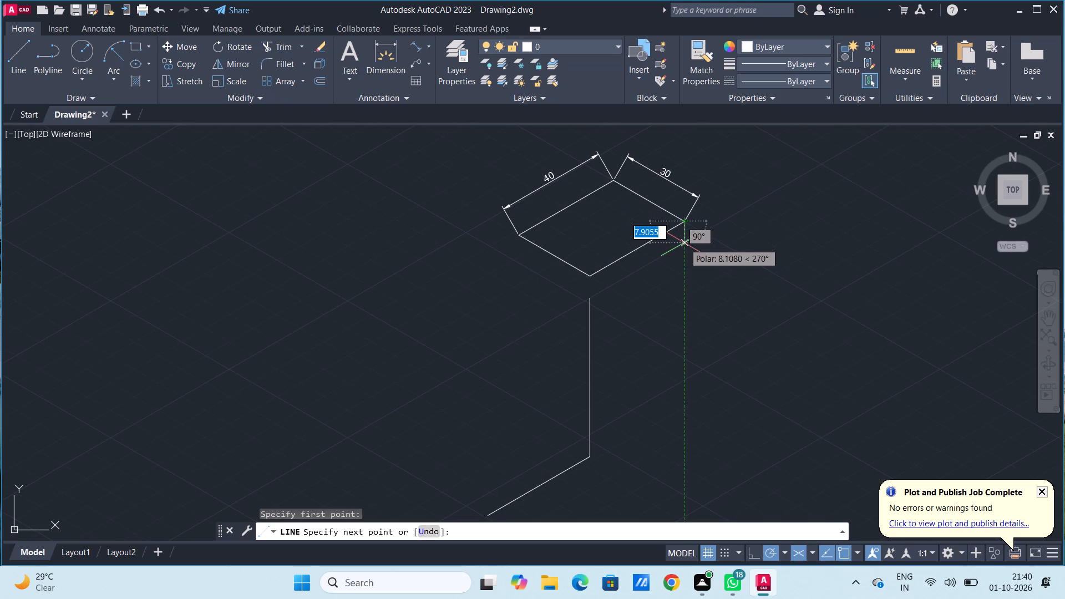
key(8)
key(Return)
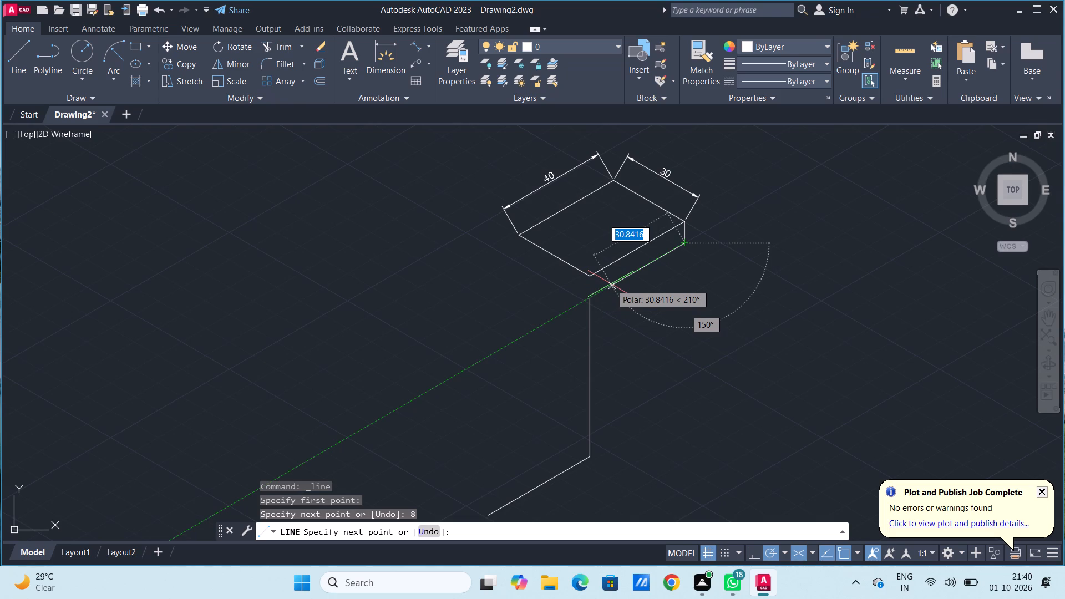
text(32)
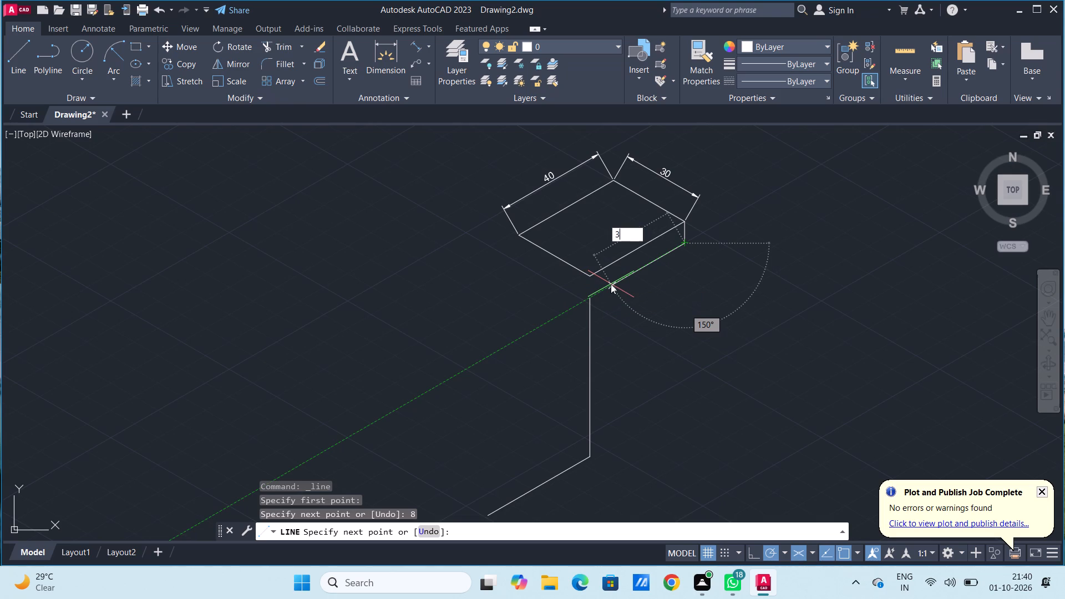
key(Return)
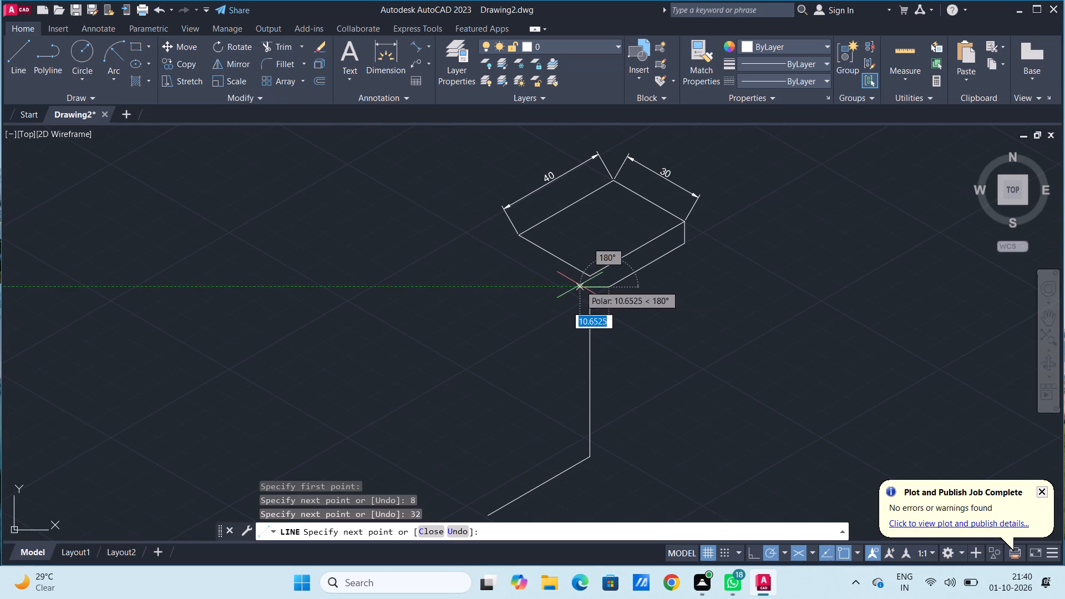
click(591, 273)
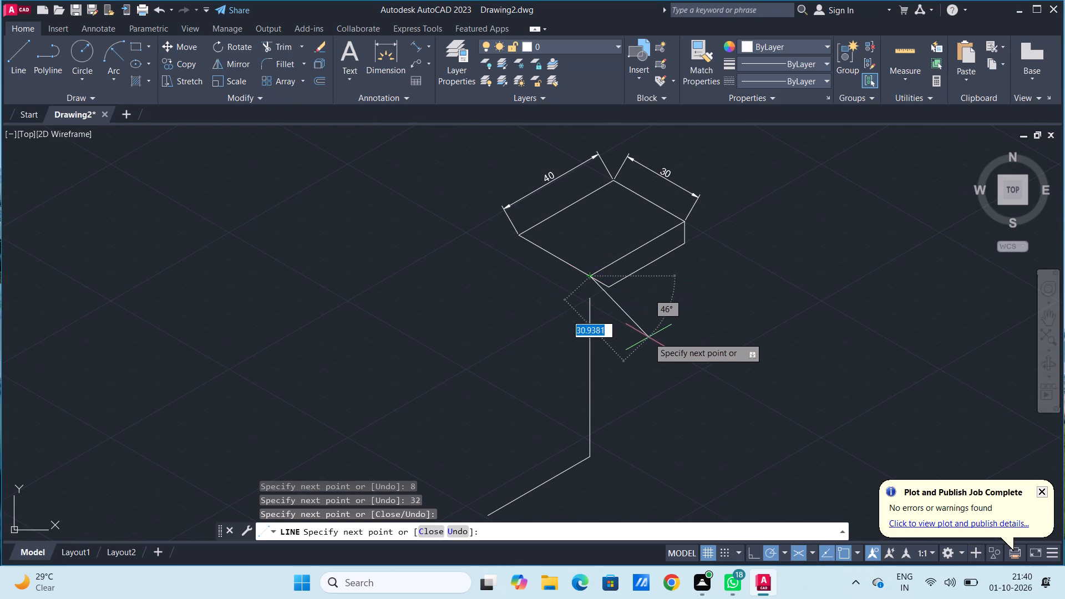
key(Escape)
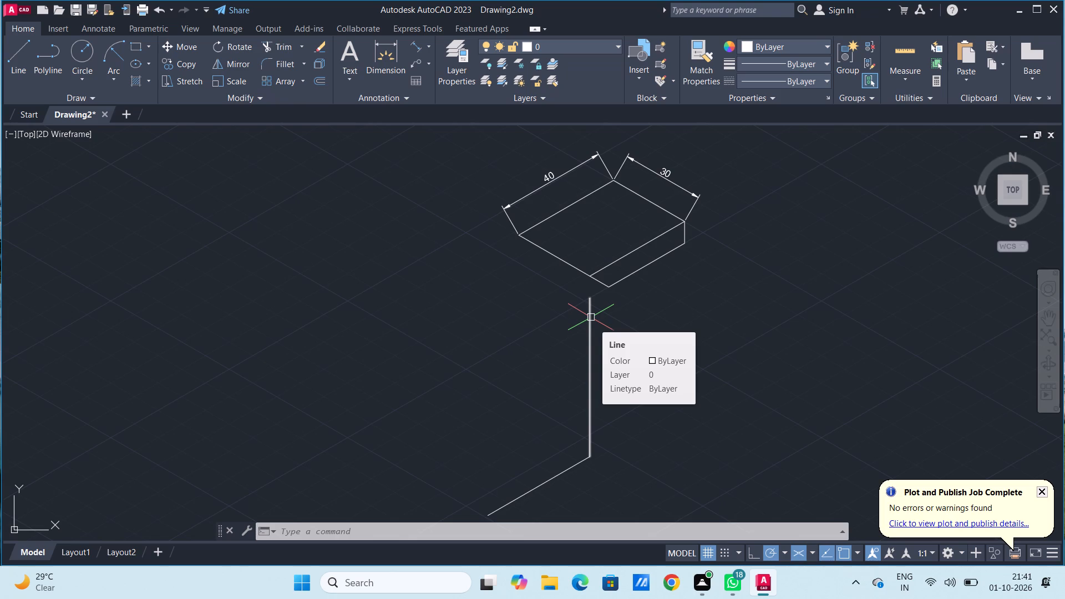
Erase the long vertical line standing on the upper end of the bottom sloping line.
click(591, 317)
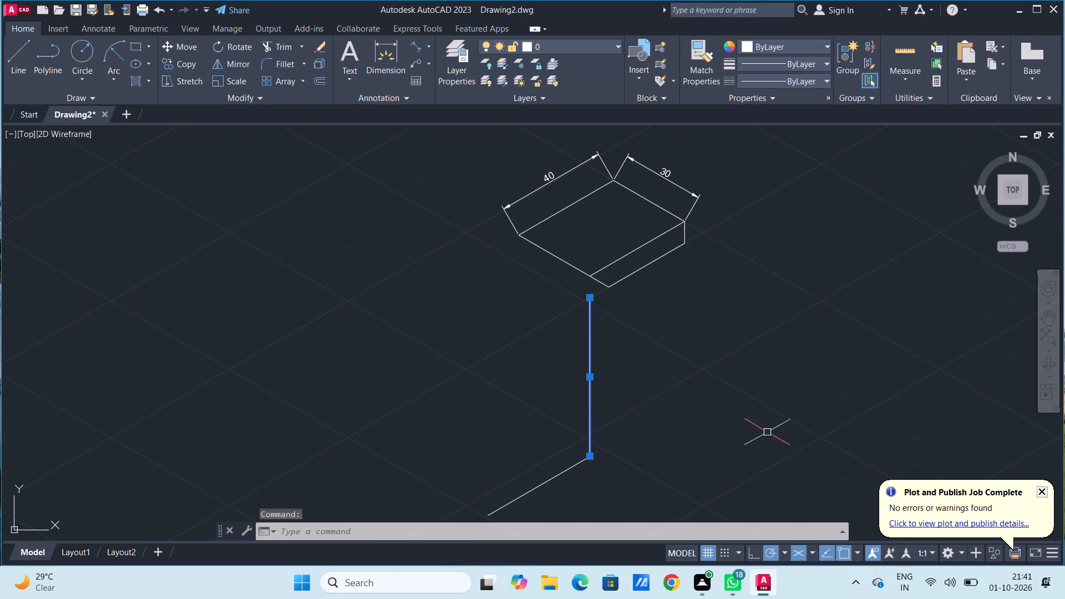
right_click(753, 371)
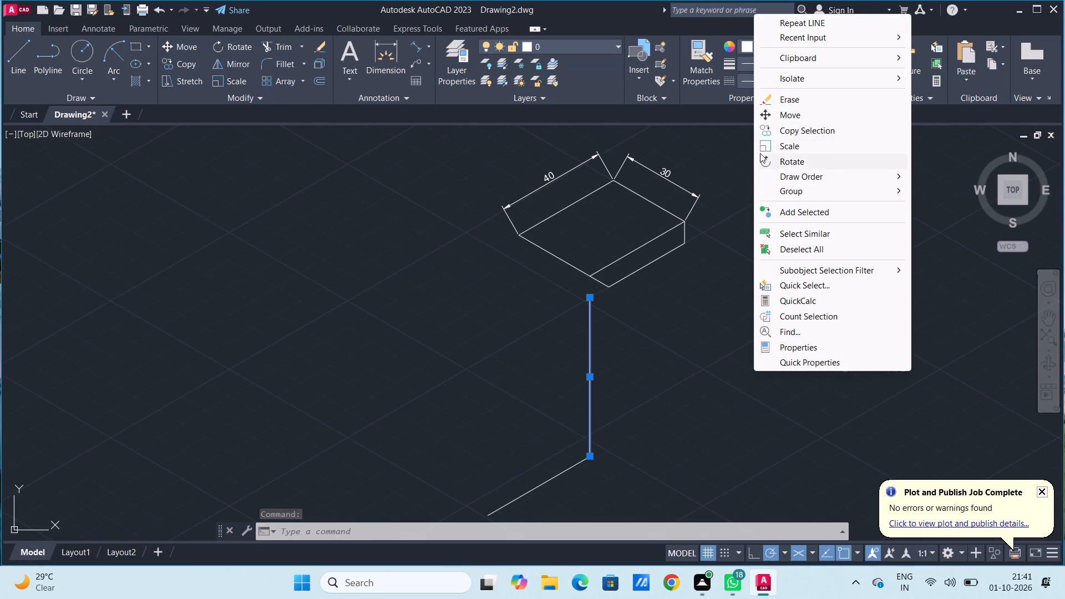
click(778, 100)
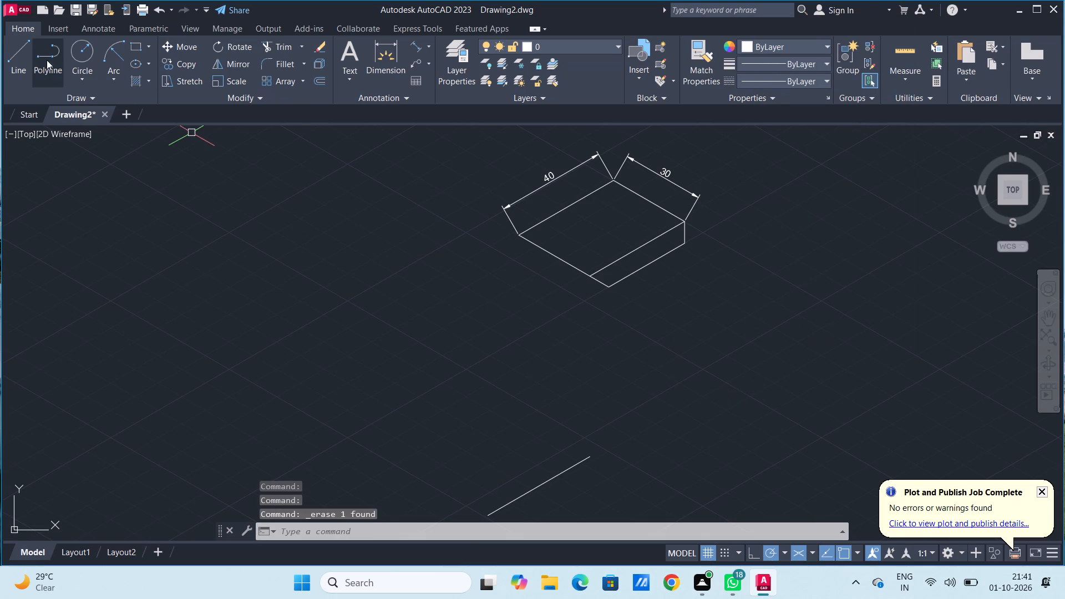
Draw a 58-unit line straight down from the lower end of the 32-unit edge.
click(22, 55)
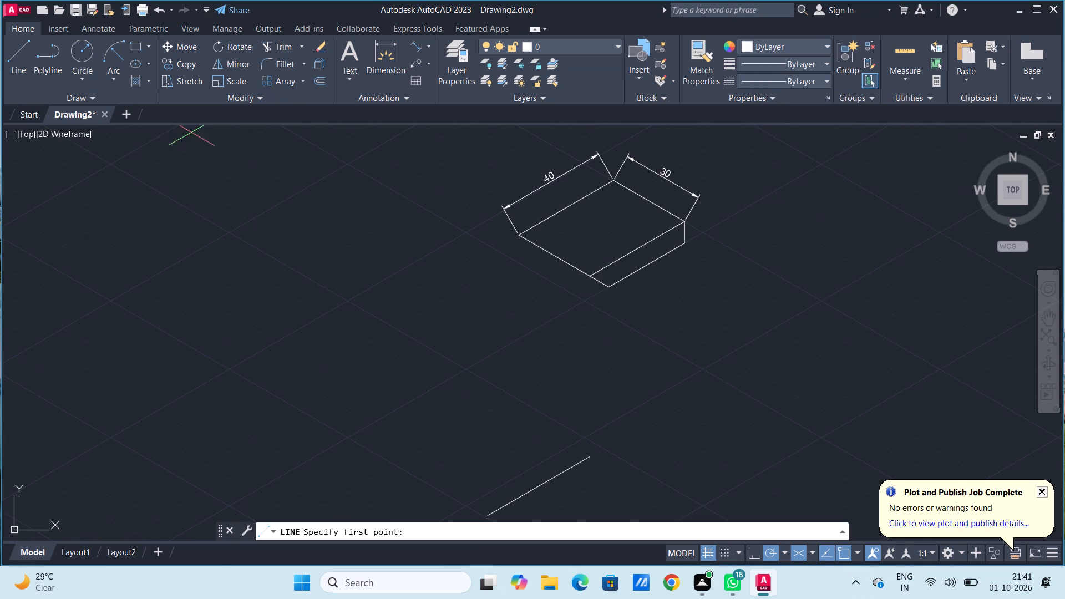
click(610, 288)
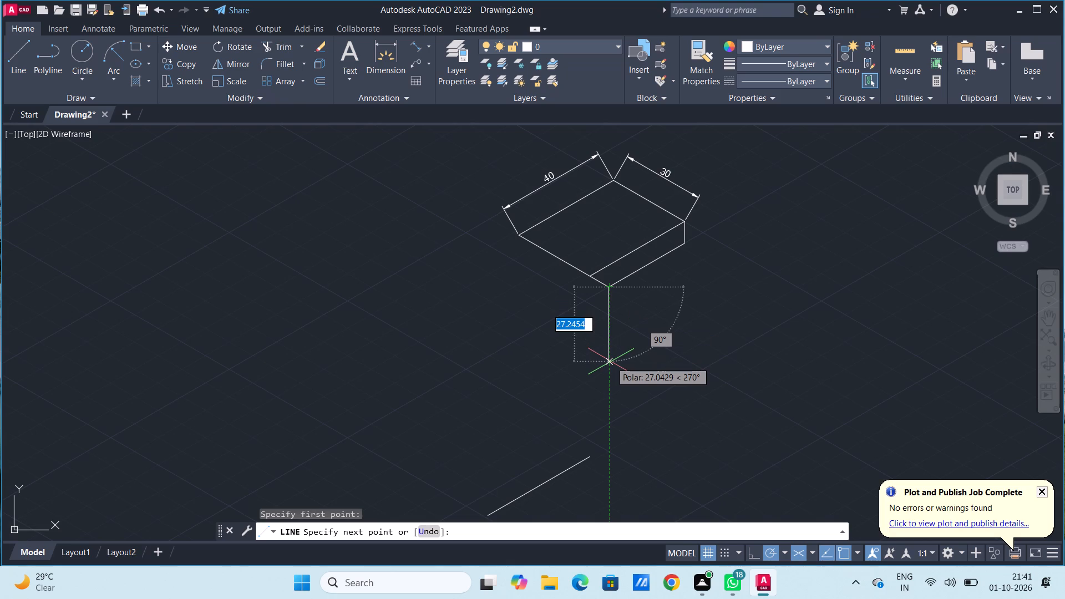
text(58)
key(Return)
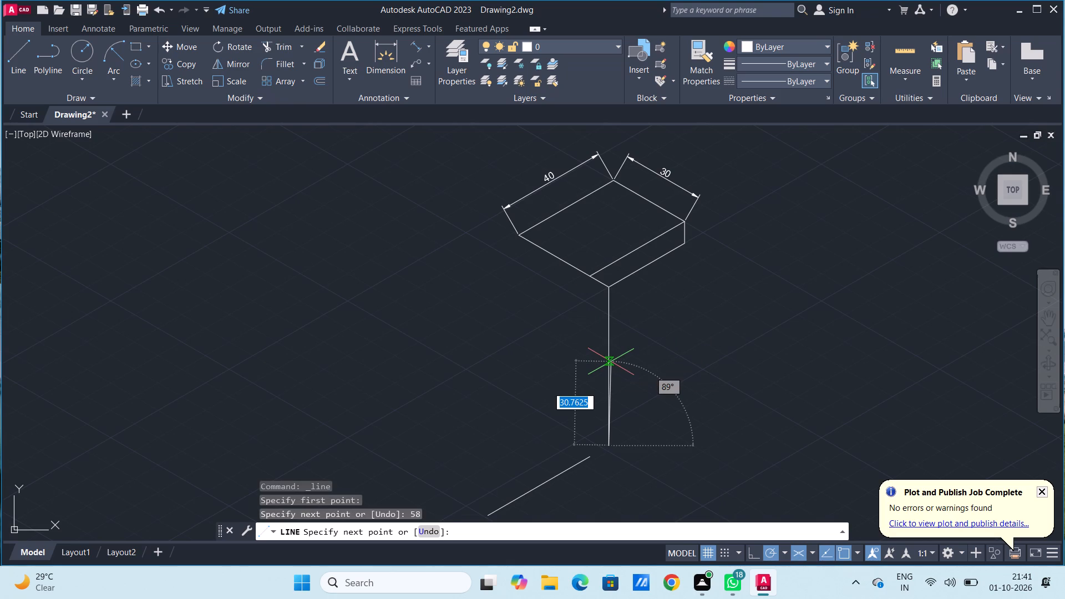
key(Escape)
Draw a 50-unit line straight down from the top face's front corner.
key(space)
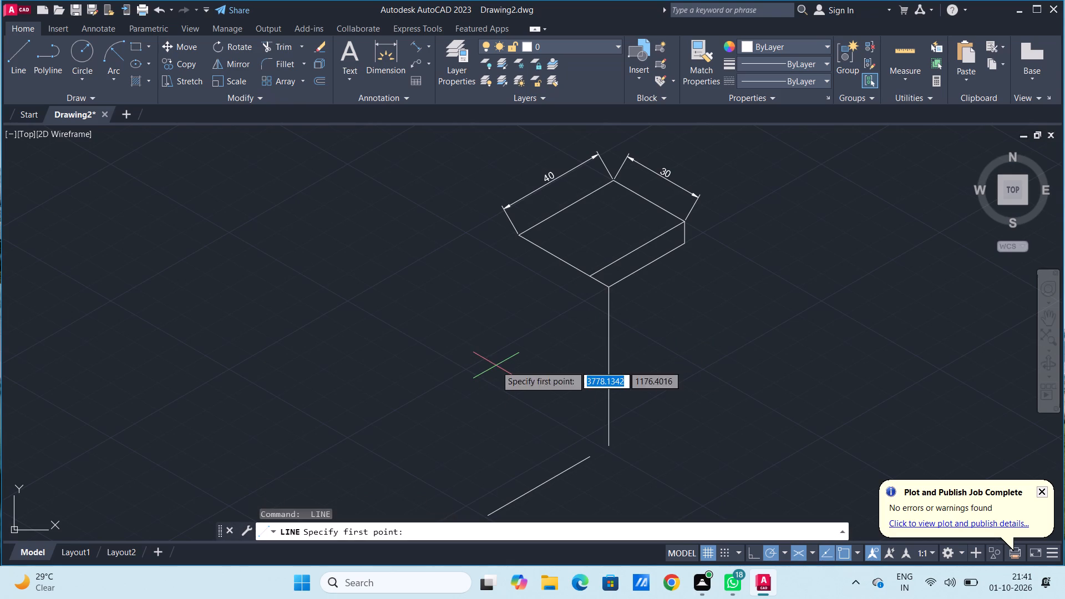
click(591, 279)
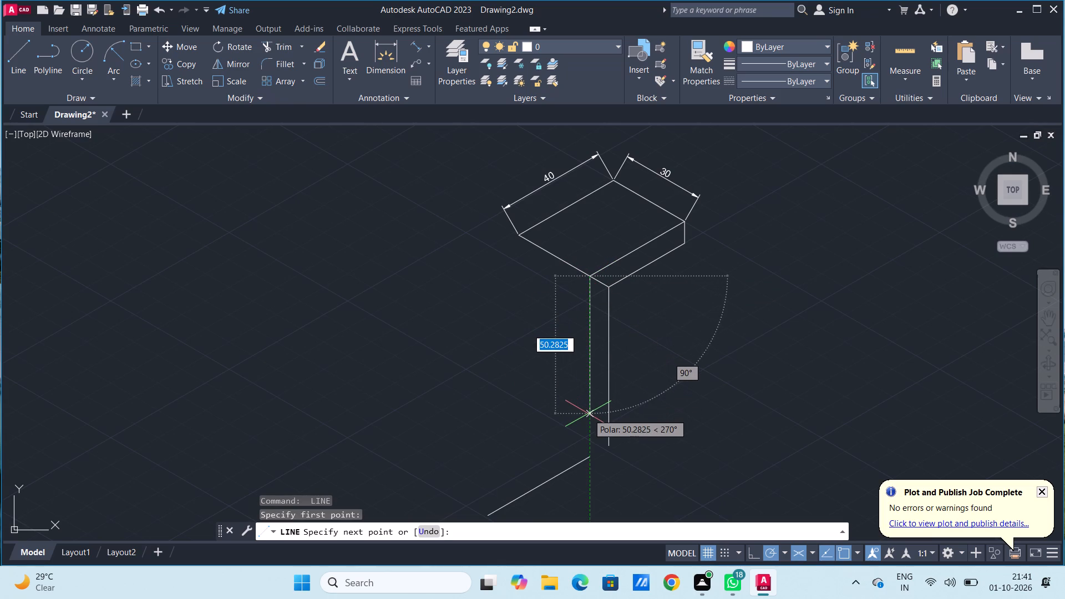
text(50)
key(Return)
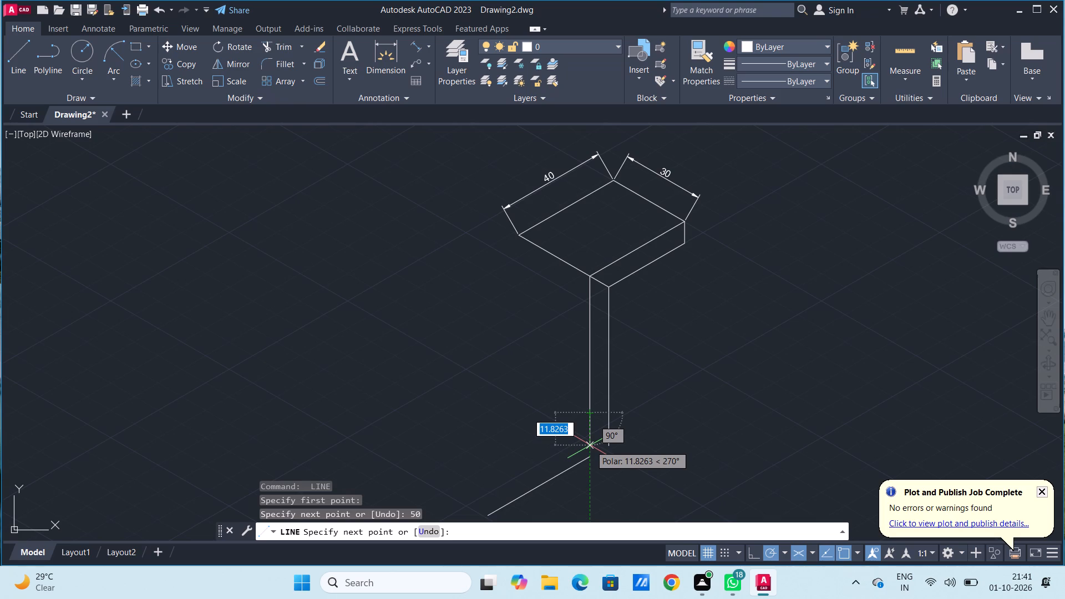
Erase the 32-unit edge, the short connecting line, the 58-unit vertical line and the separate sloping line below.
key(Escape)
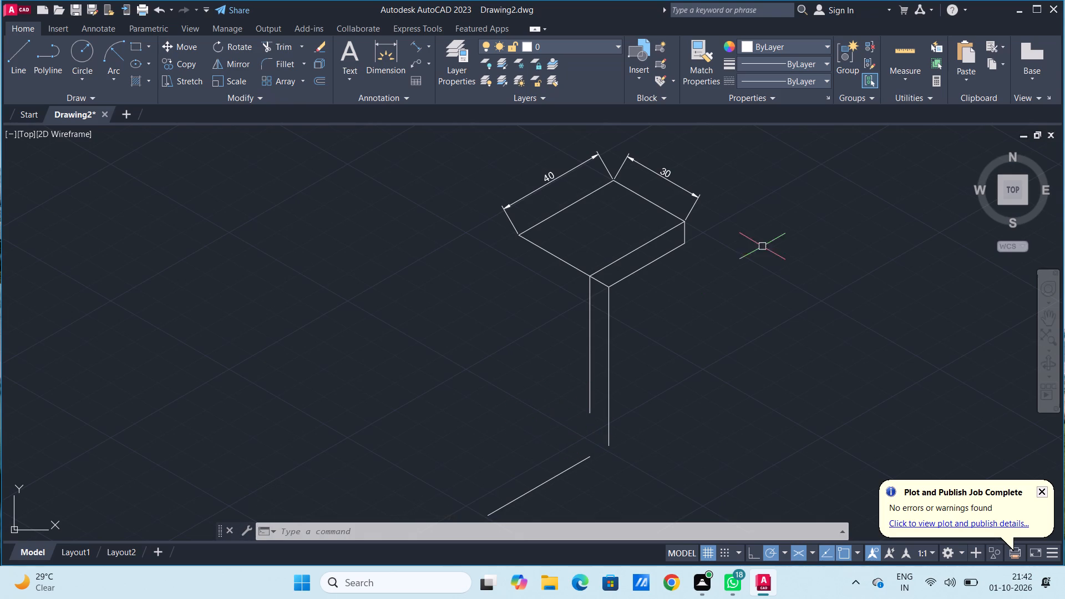
click(625, 279)
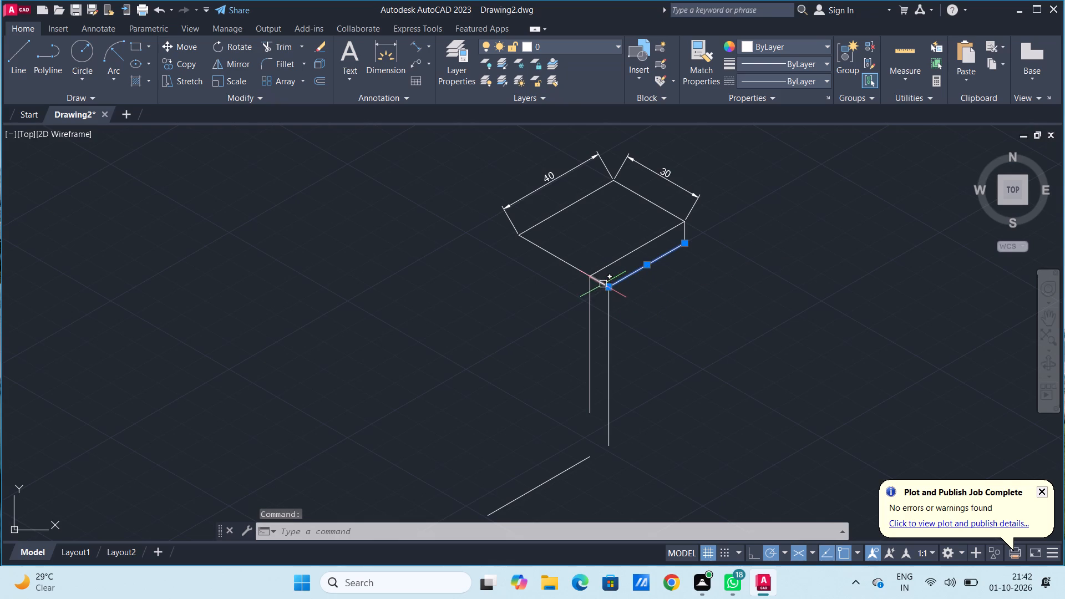
click(603, 284)
click(609, 312)
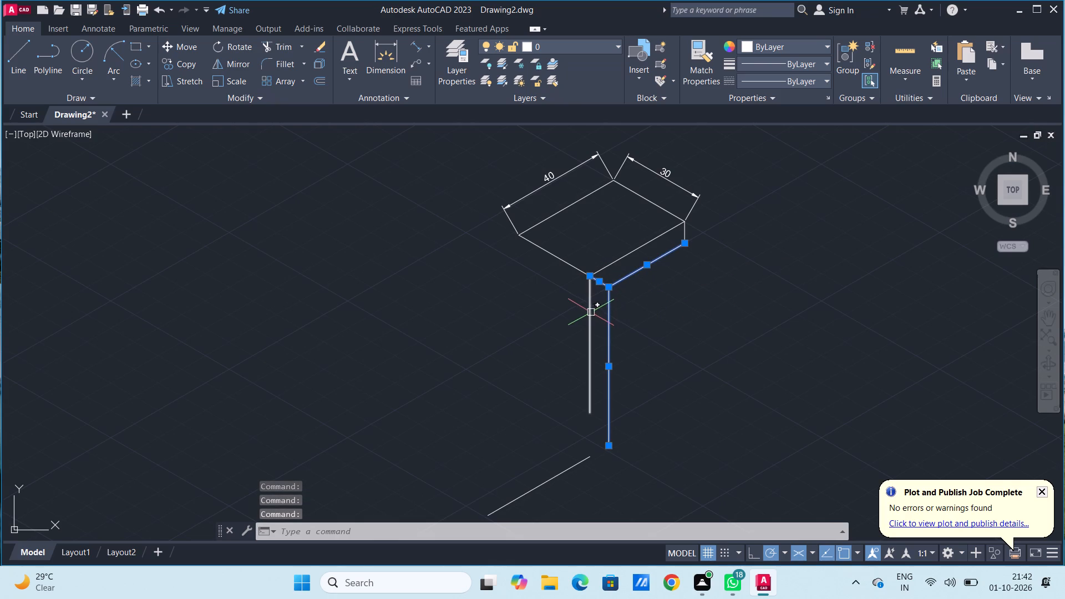
key(Delete)
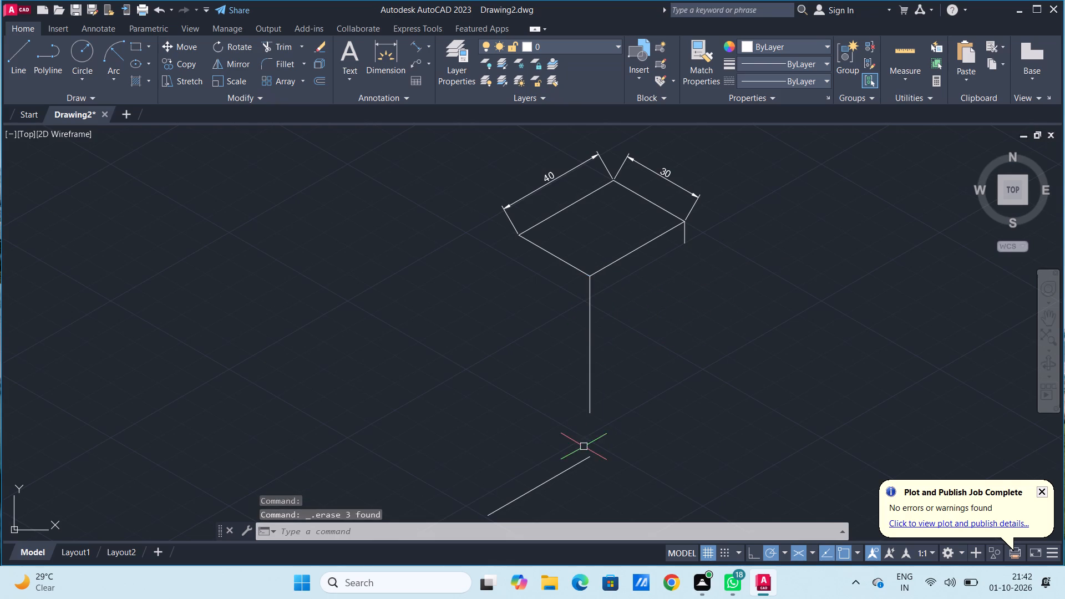
click(580, 462)
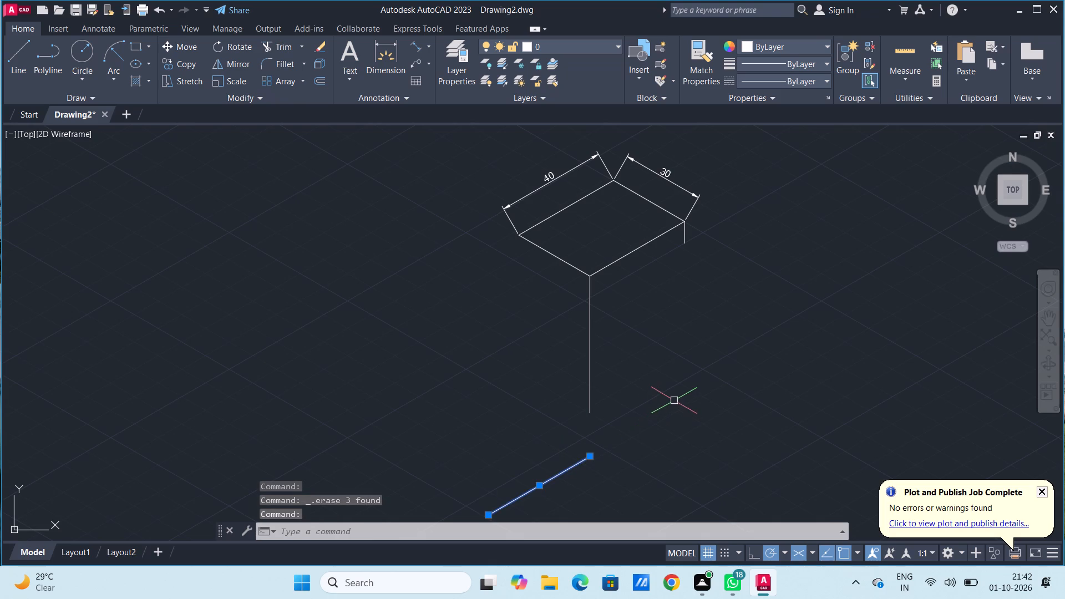
key(Delete)
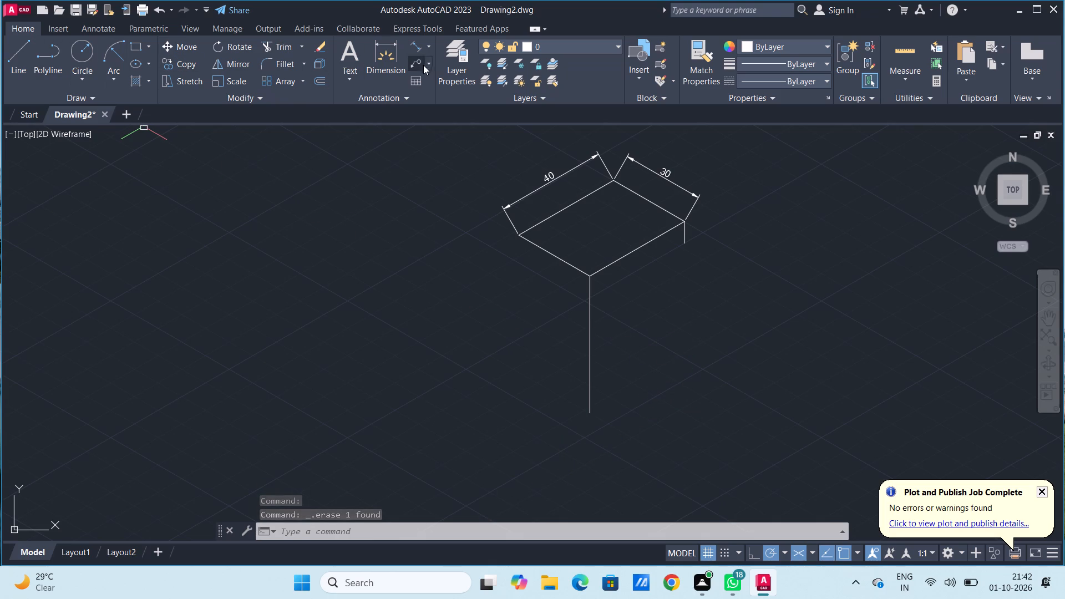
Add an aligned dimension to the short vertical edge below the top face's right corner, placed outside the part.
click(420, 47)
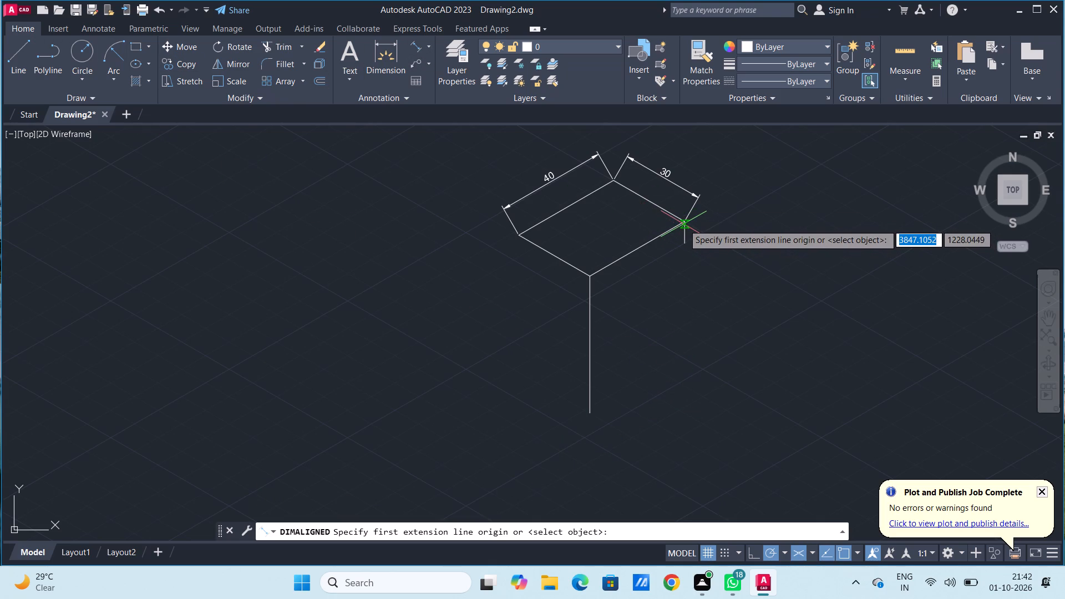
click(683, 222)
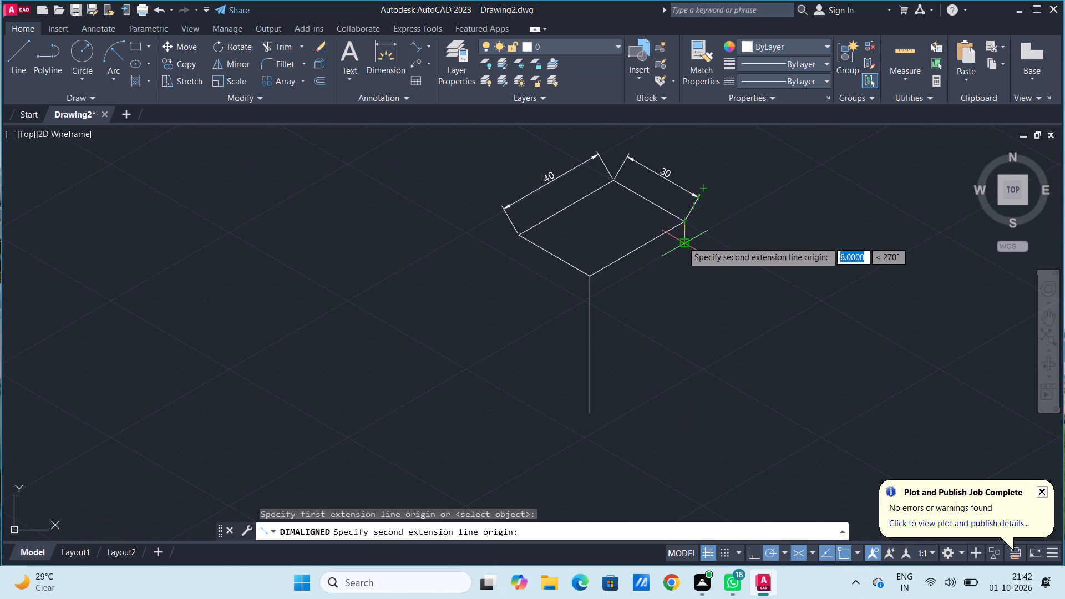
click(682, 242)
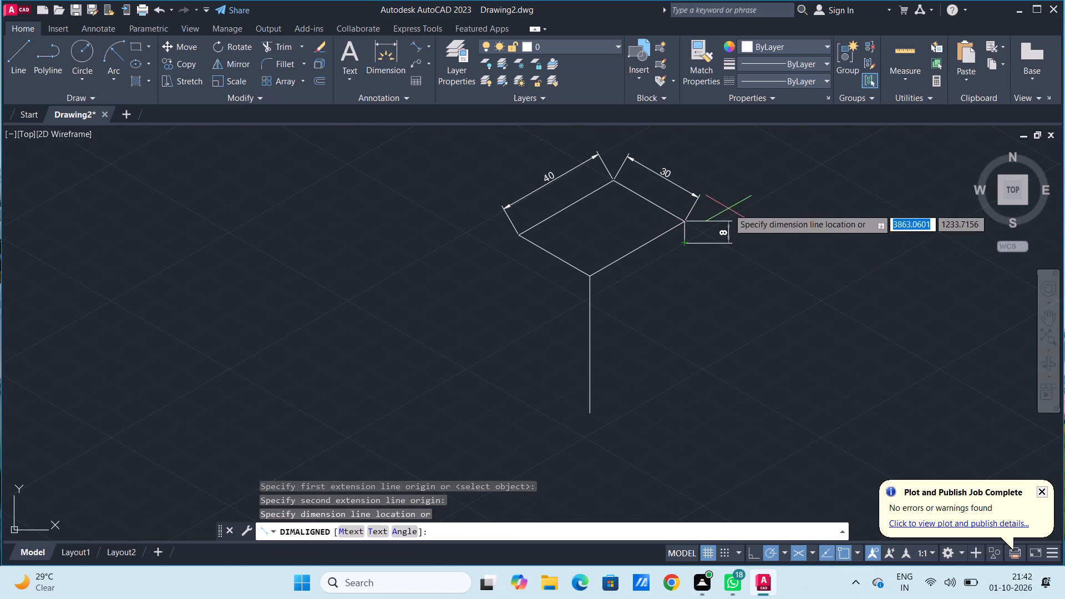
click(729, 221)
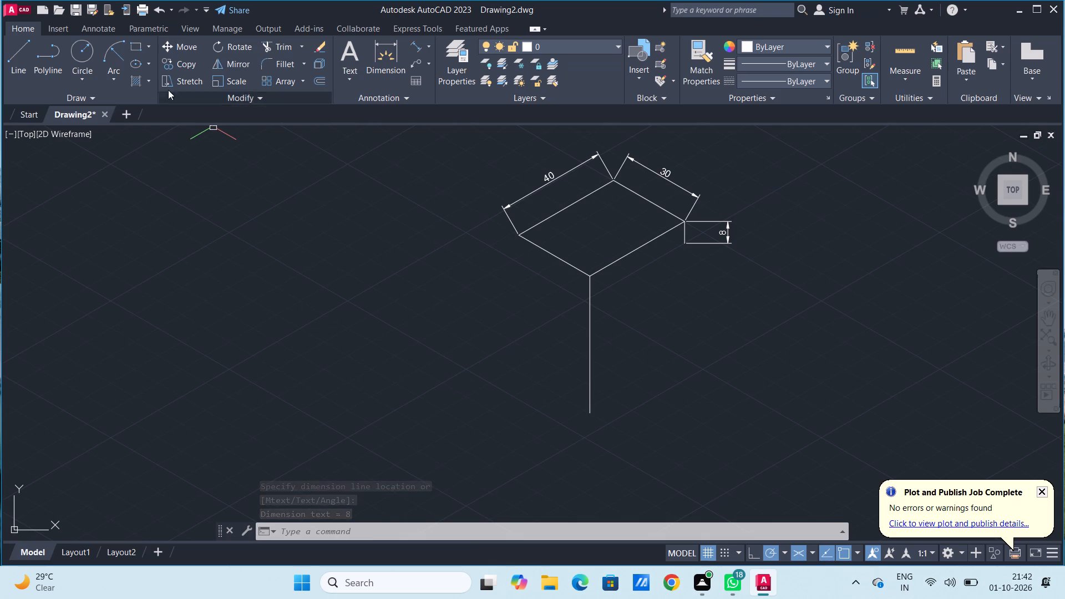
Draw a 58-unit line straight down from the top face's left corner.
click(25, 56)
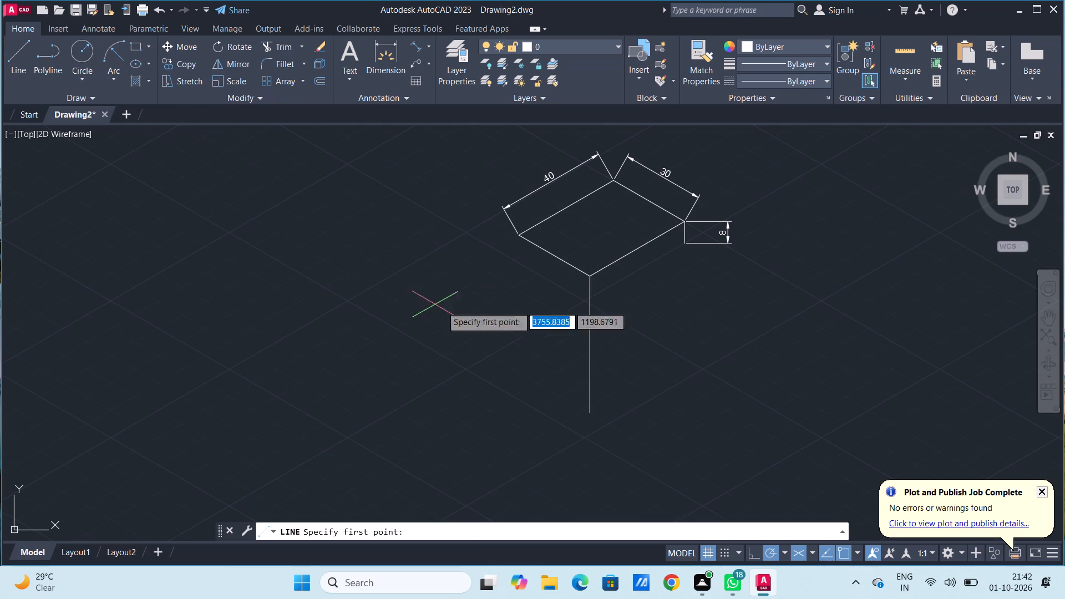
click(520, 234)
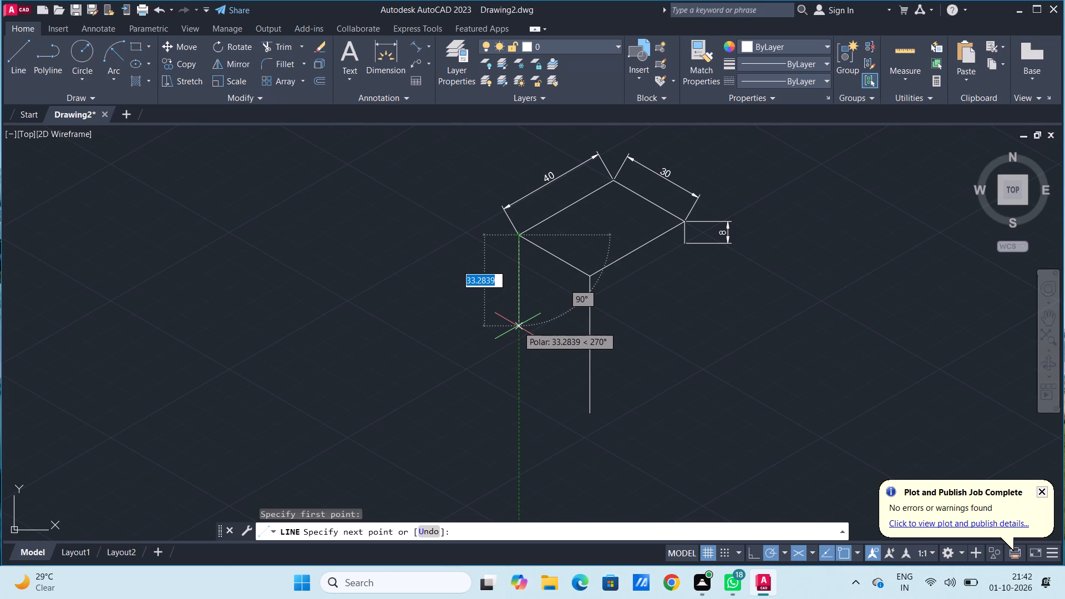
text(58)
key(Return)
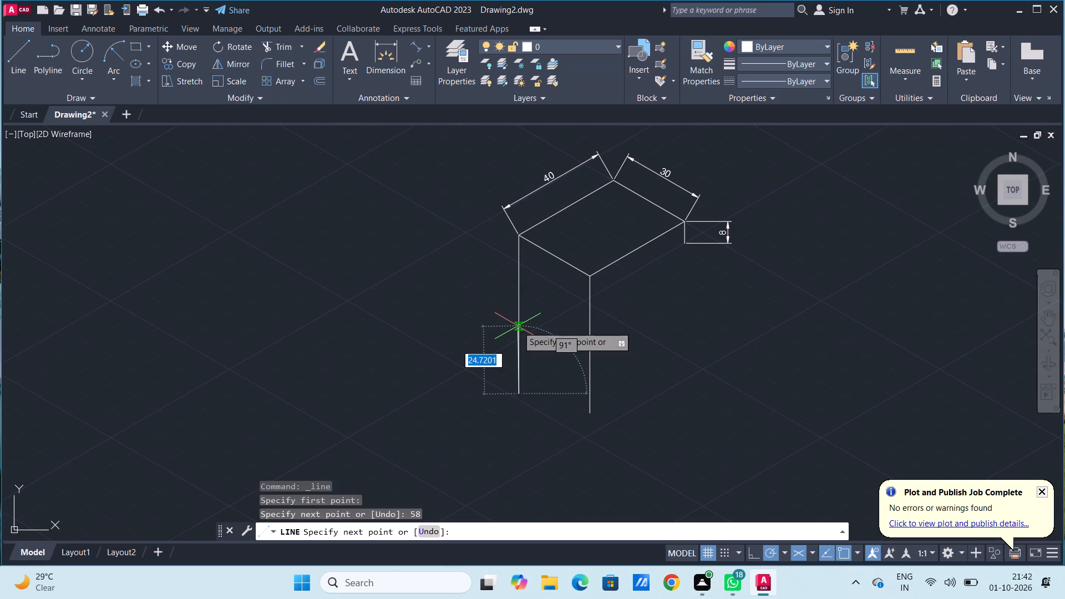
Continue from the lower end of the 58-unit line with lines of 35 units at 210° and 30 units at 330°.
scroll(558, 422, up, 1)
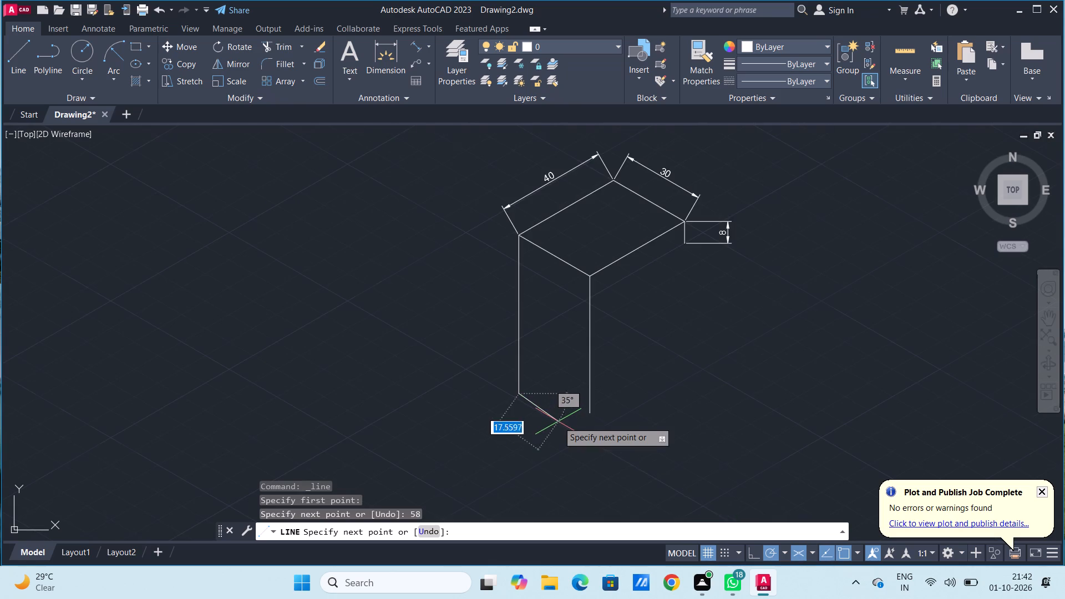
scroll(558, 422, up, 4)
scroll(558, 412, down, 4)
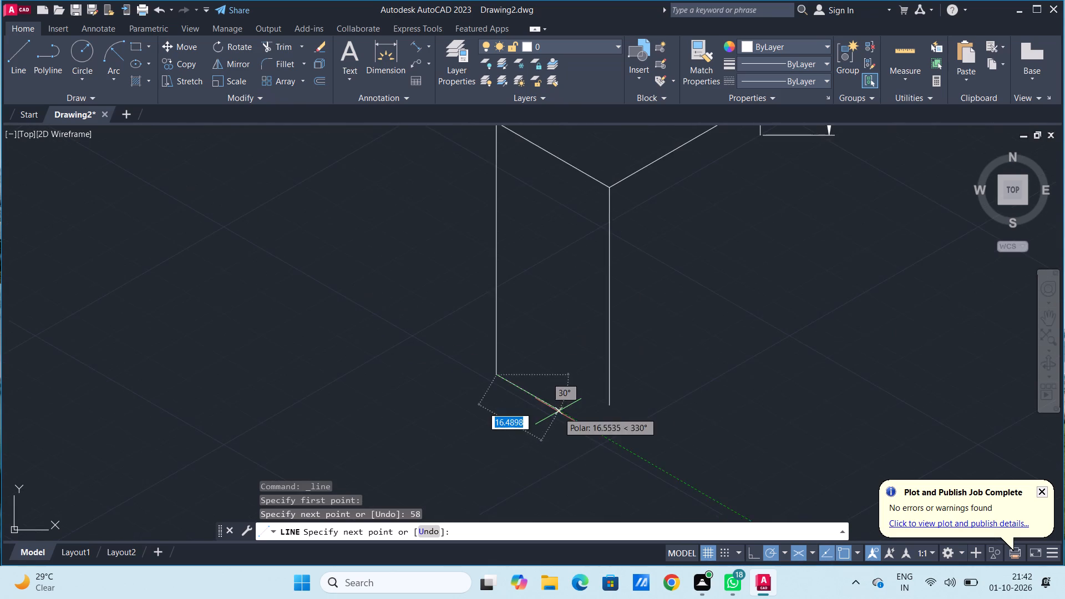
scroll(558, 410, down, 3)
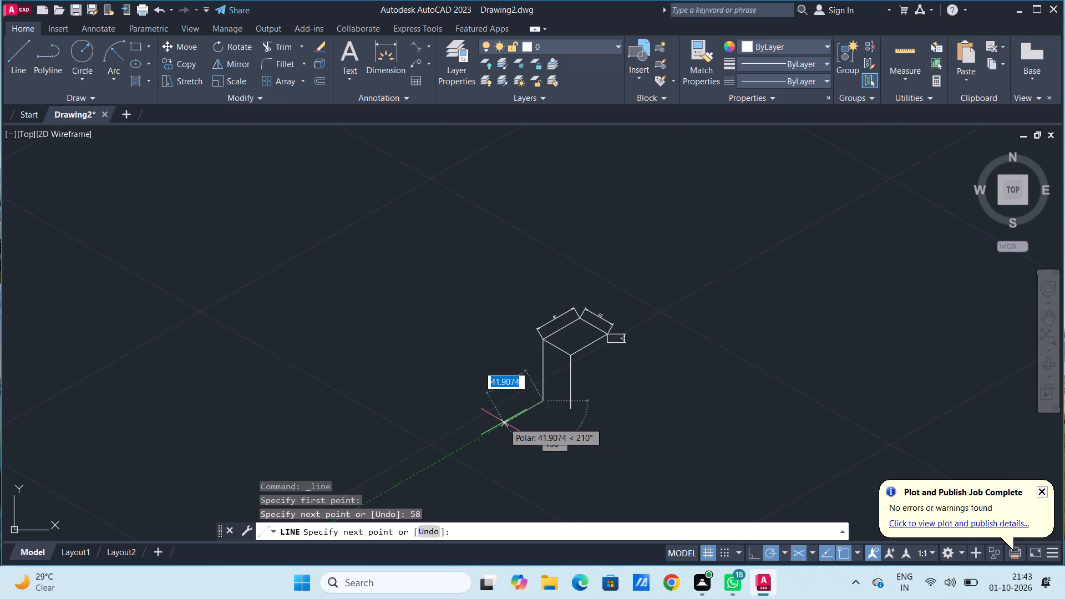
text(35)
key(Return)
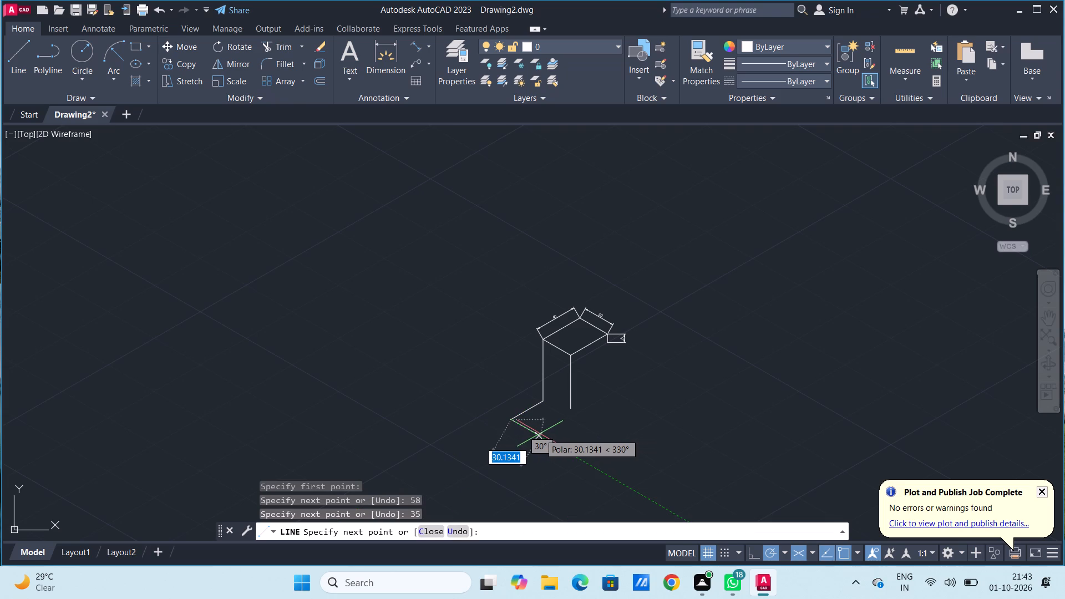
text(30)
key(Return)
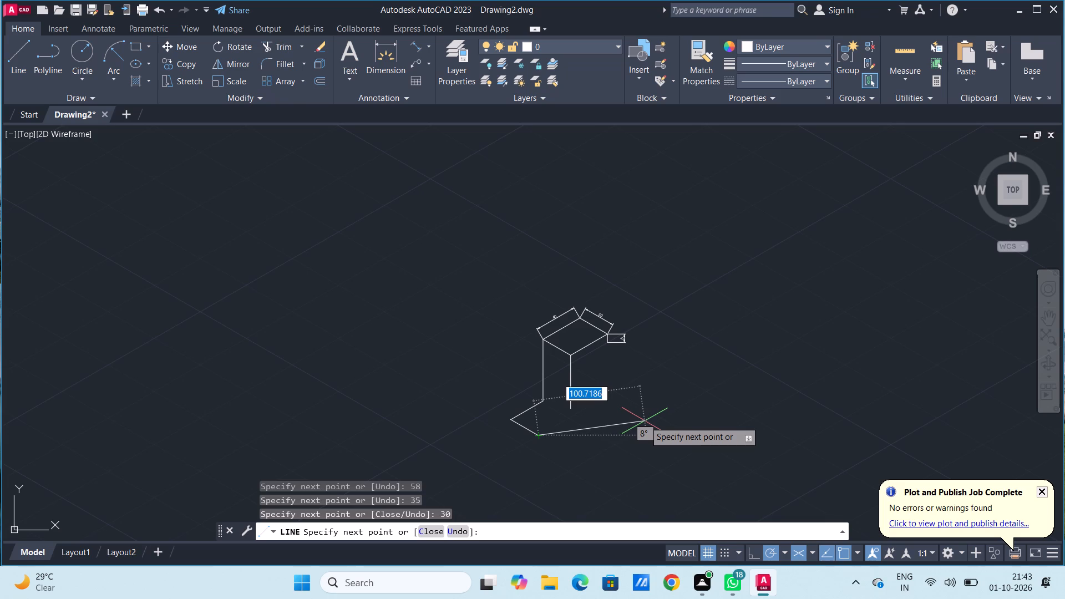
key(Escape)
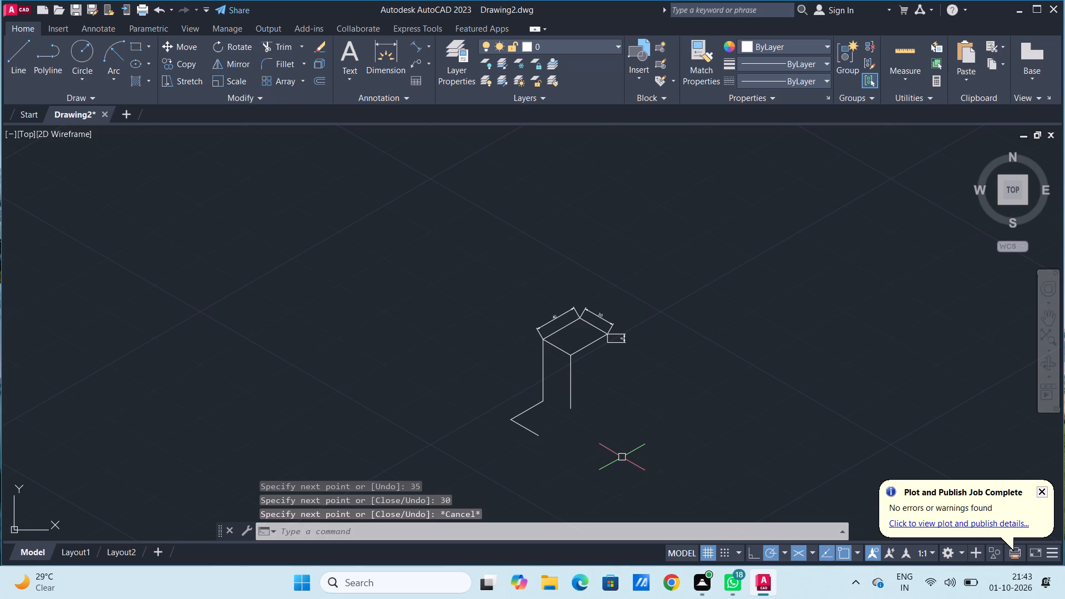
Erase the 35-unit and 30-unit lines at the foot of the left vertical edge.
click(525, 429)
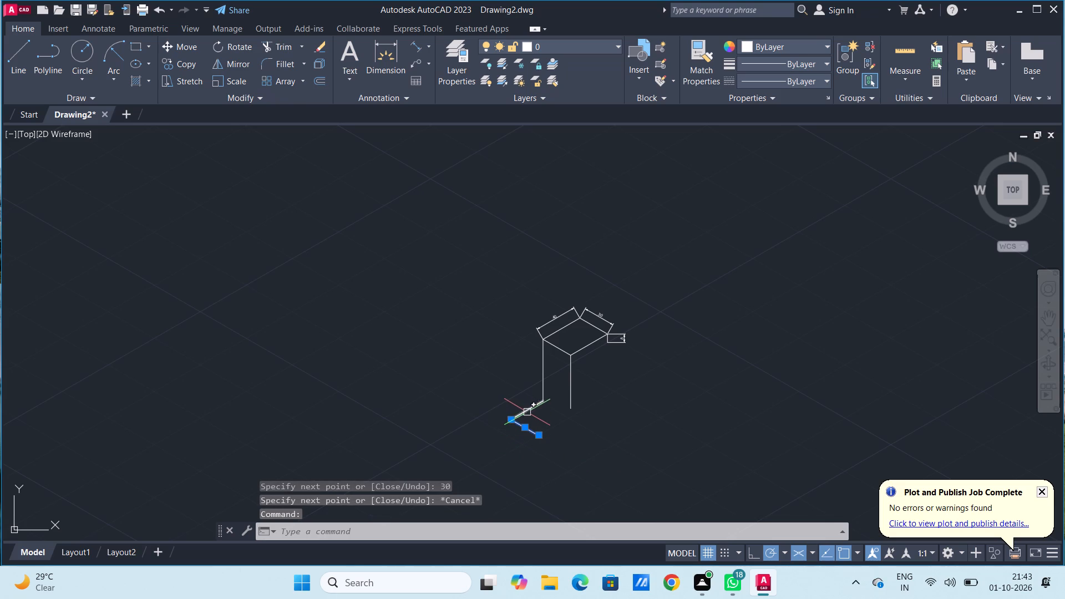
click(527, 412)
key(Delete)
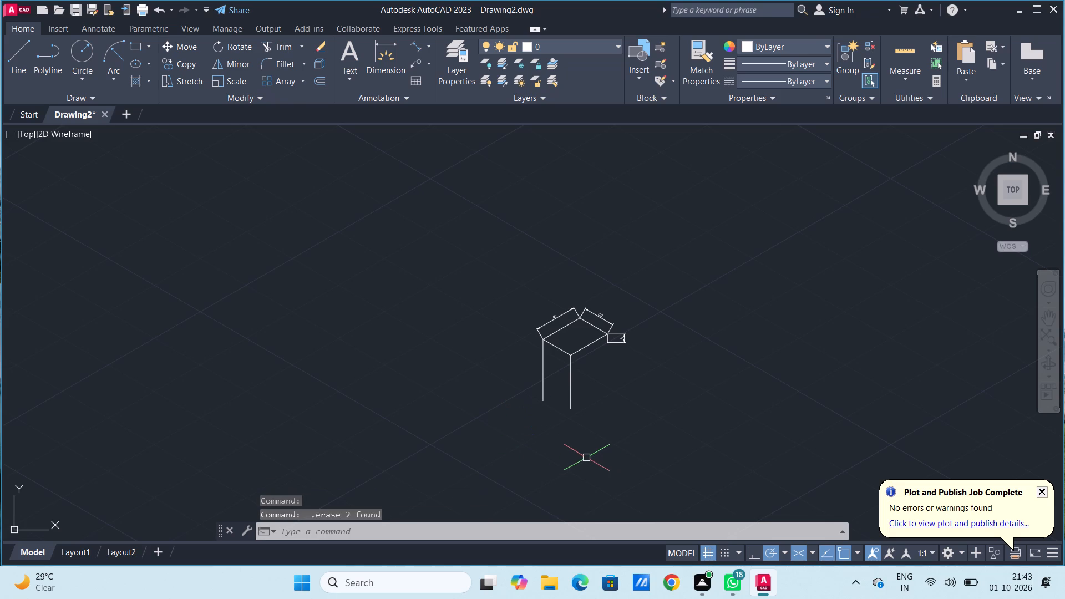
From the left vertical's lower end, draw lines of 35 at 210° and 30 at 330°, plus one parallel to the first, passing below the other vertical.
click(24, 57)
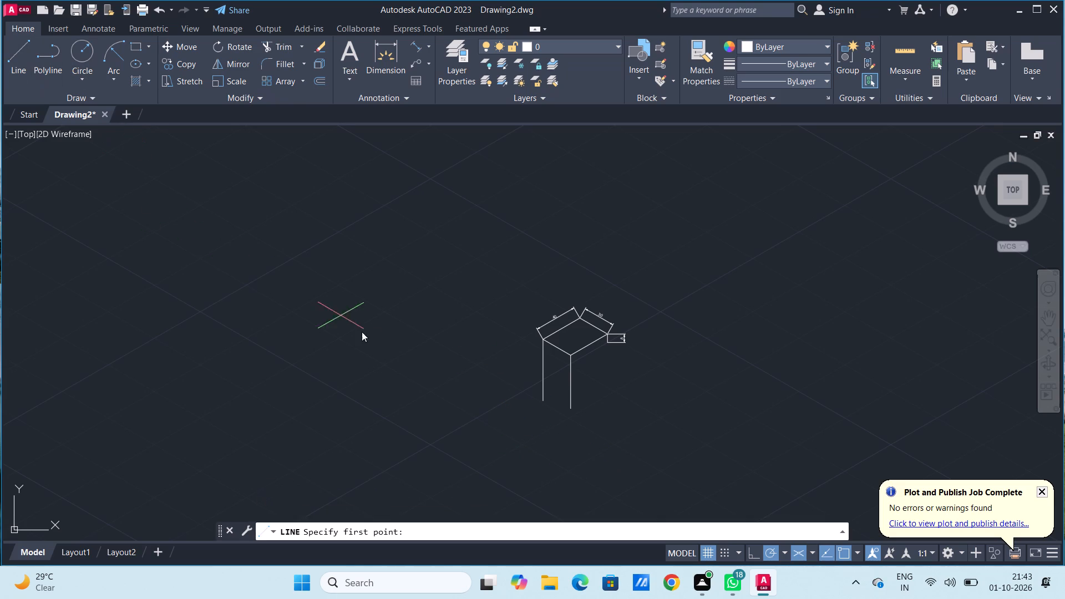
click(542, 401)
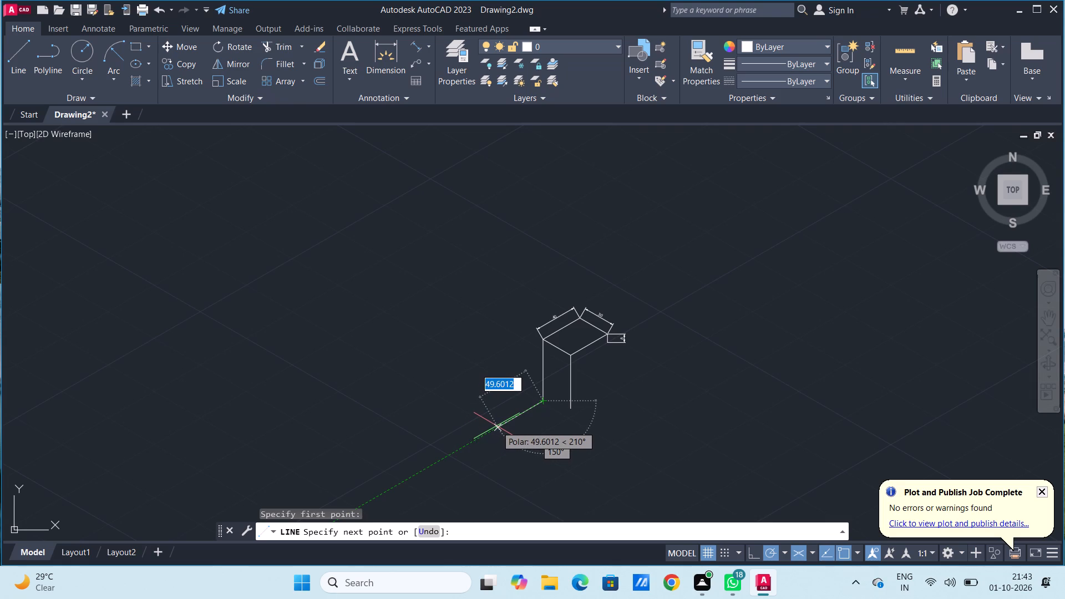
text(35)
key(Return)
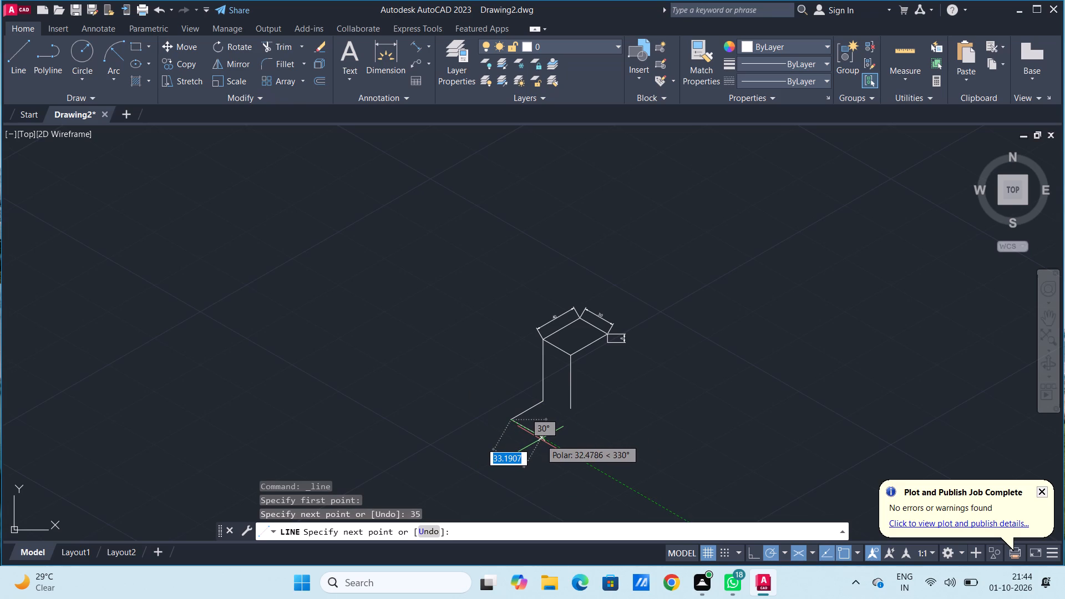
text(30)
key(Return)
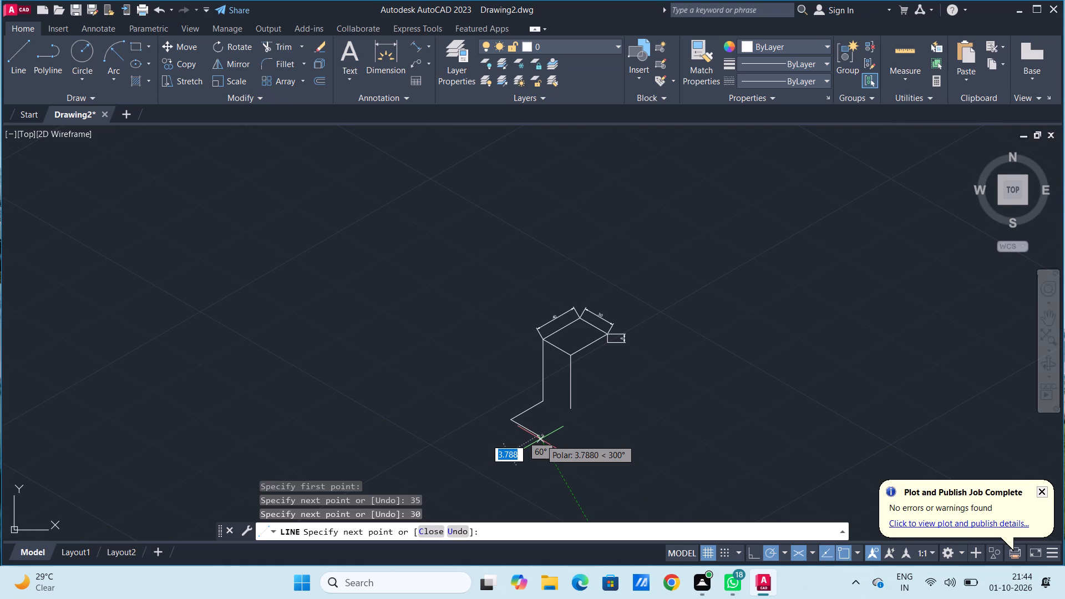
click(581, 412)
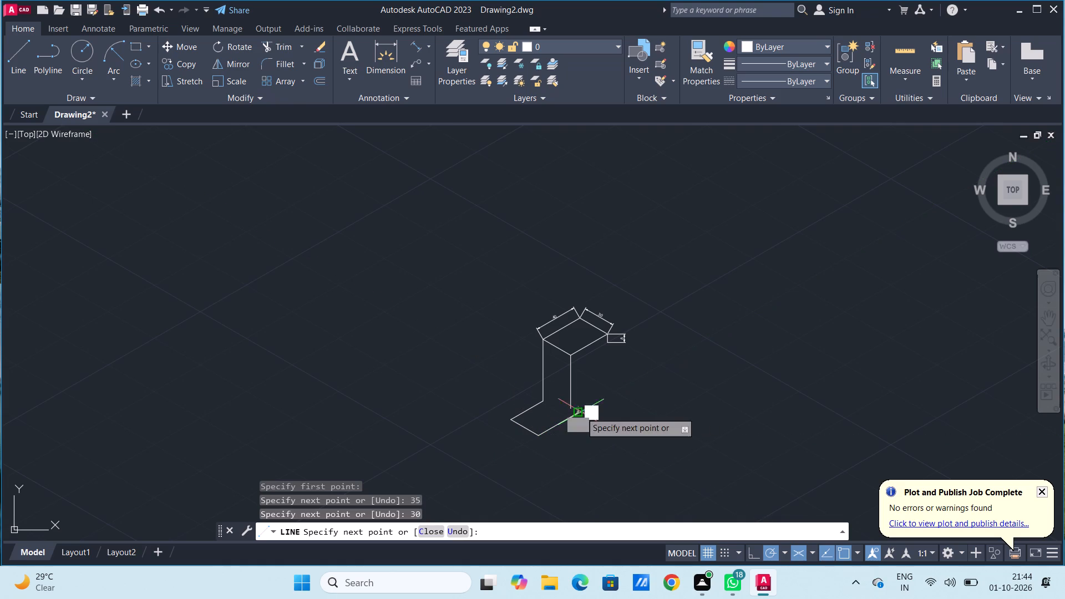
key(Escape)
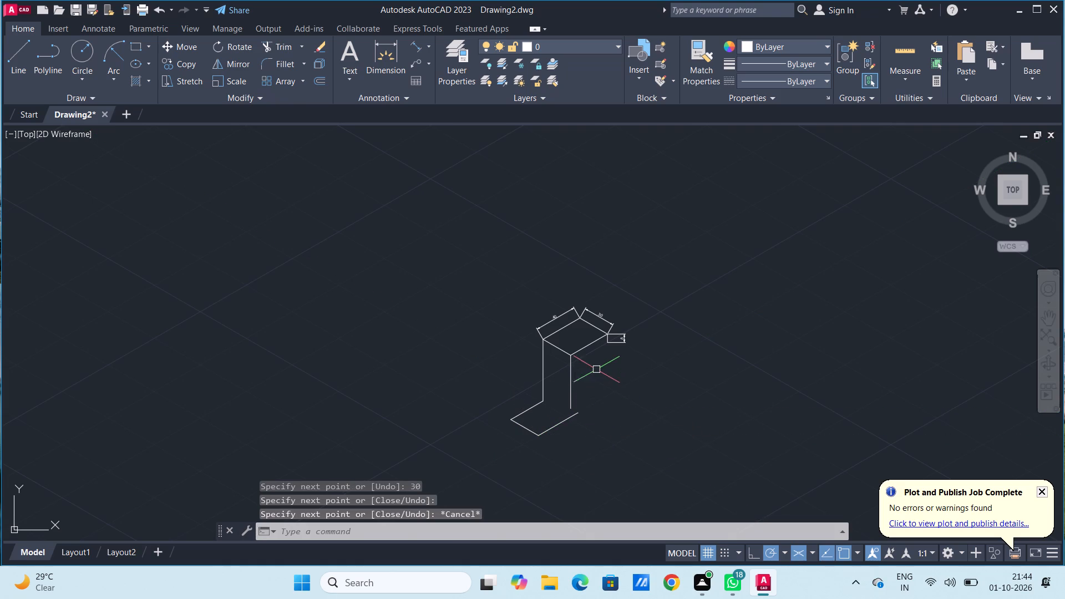
Erase the entire drawing, including all dimensions and the two remaining base lines.
scroll(571, 349, up, 1)
scroll(555, 422, up, 1)
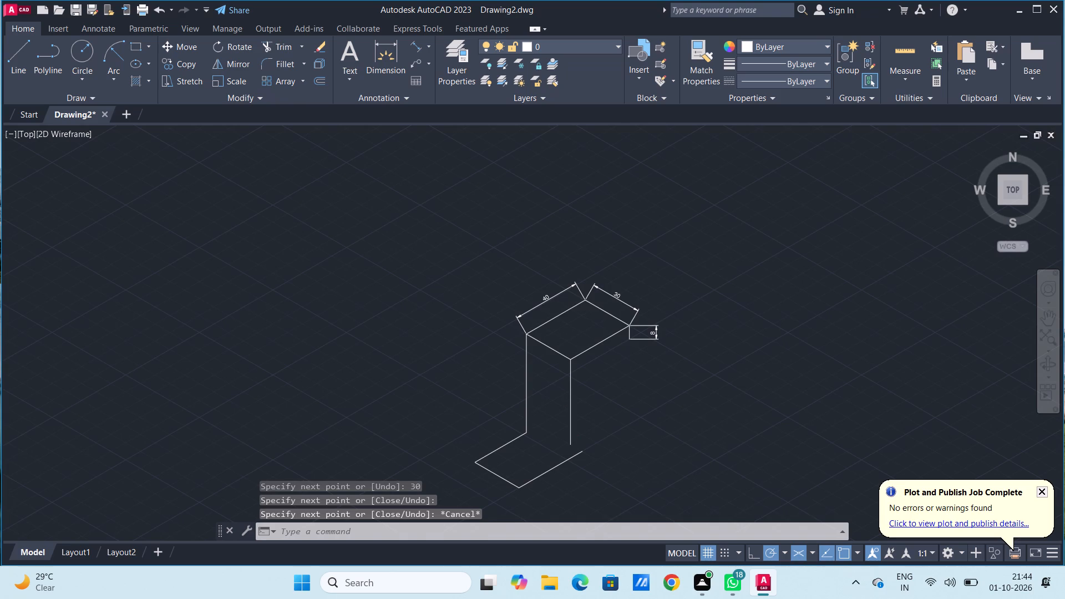
scroll(555, 422, down, 1)
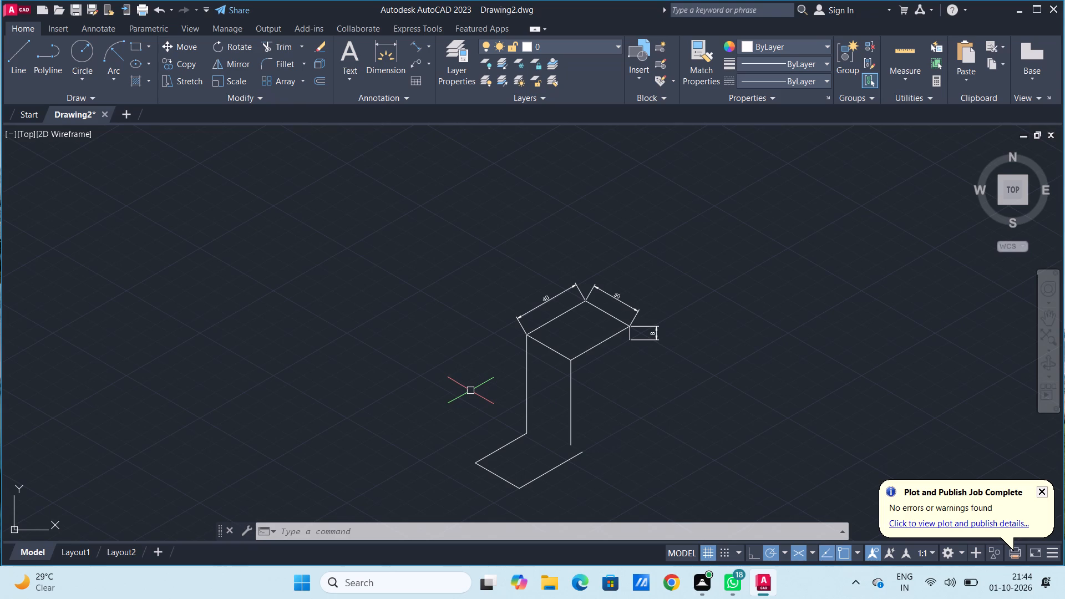
click(405, 268)
click(701, 481)
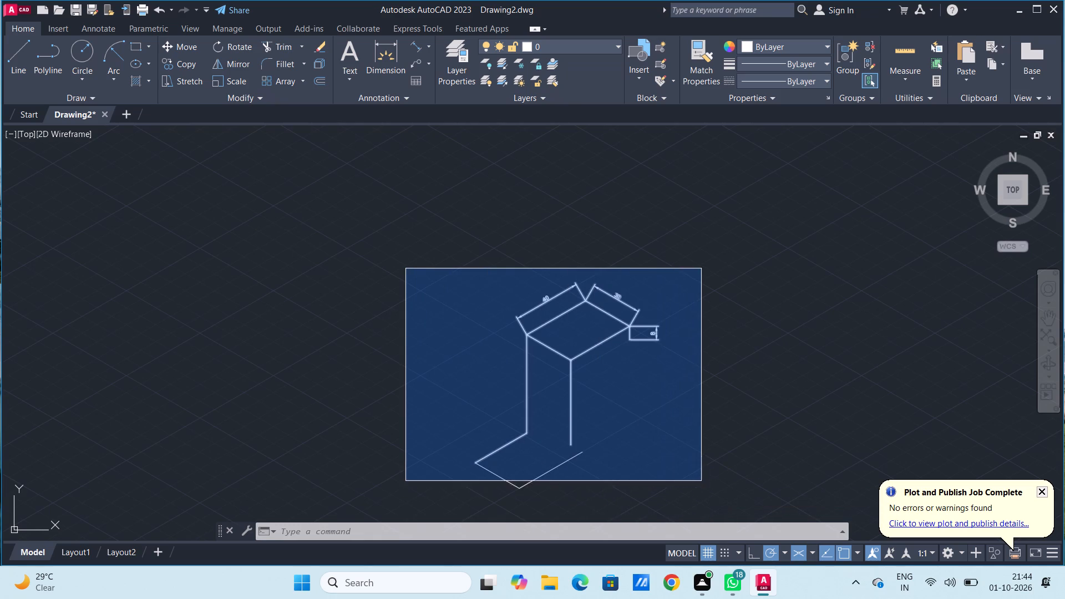
right_click(672, 429)
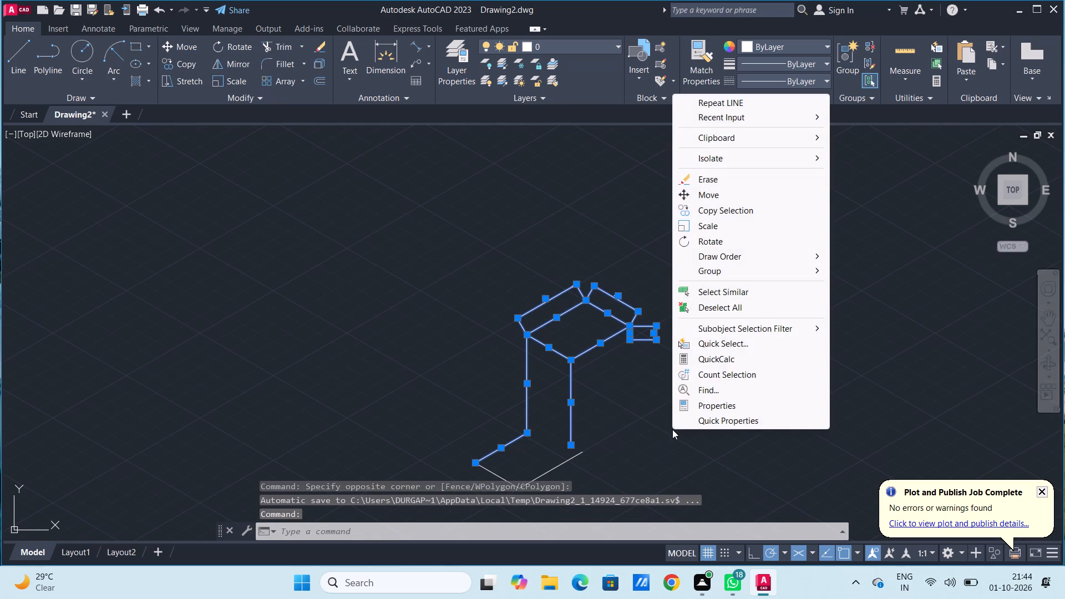
click(701, 180)
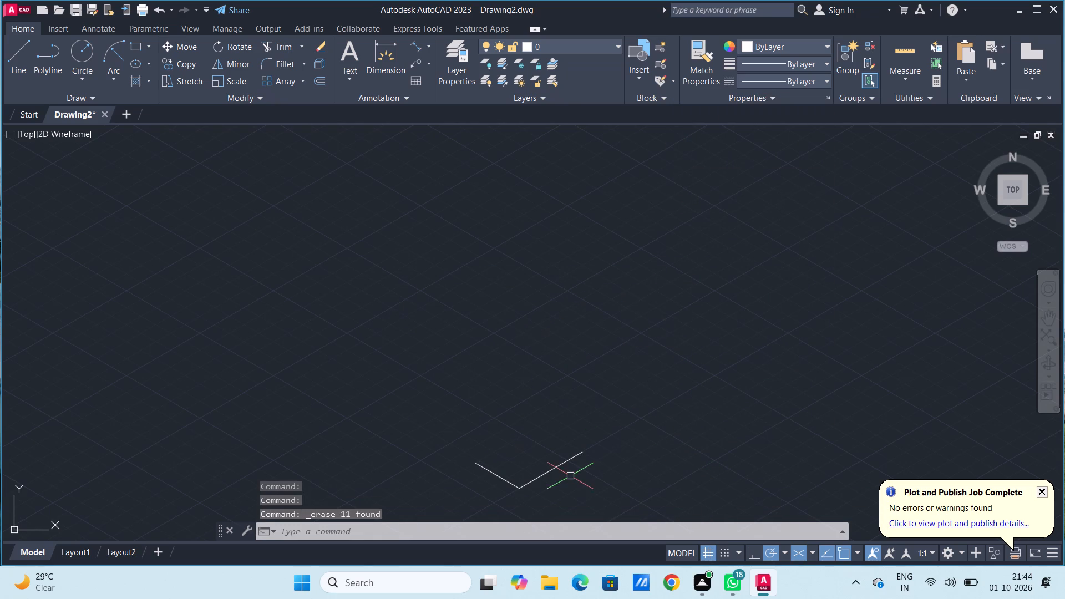
click(559, 466)
click(504, 479)
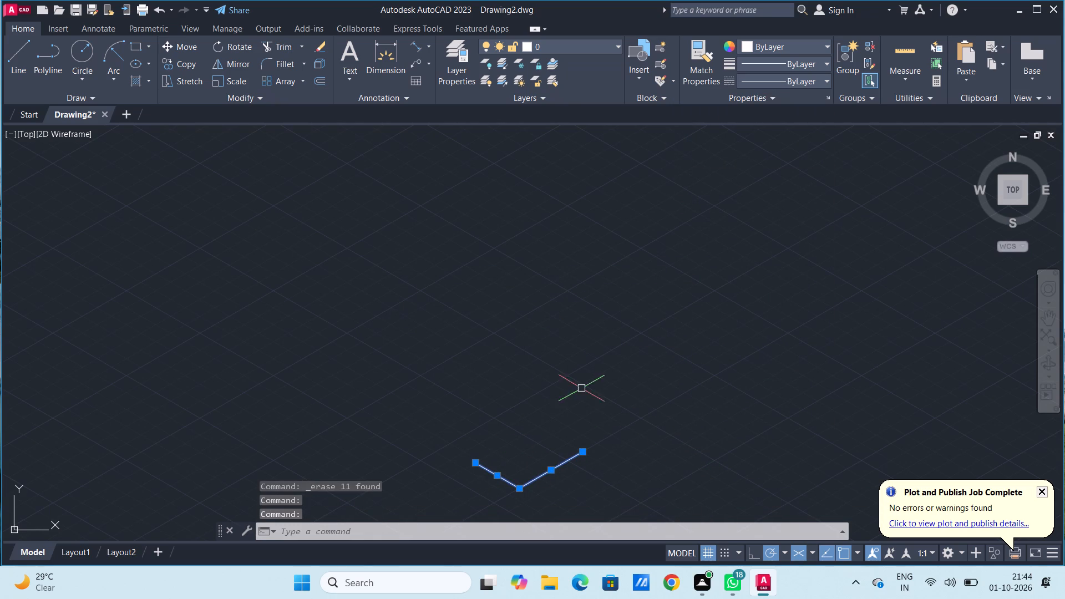
right_click(625, 345)
click(668, 98)
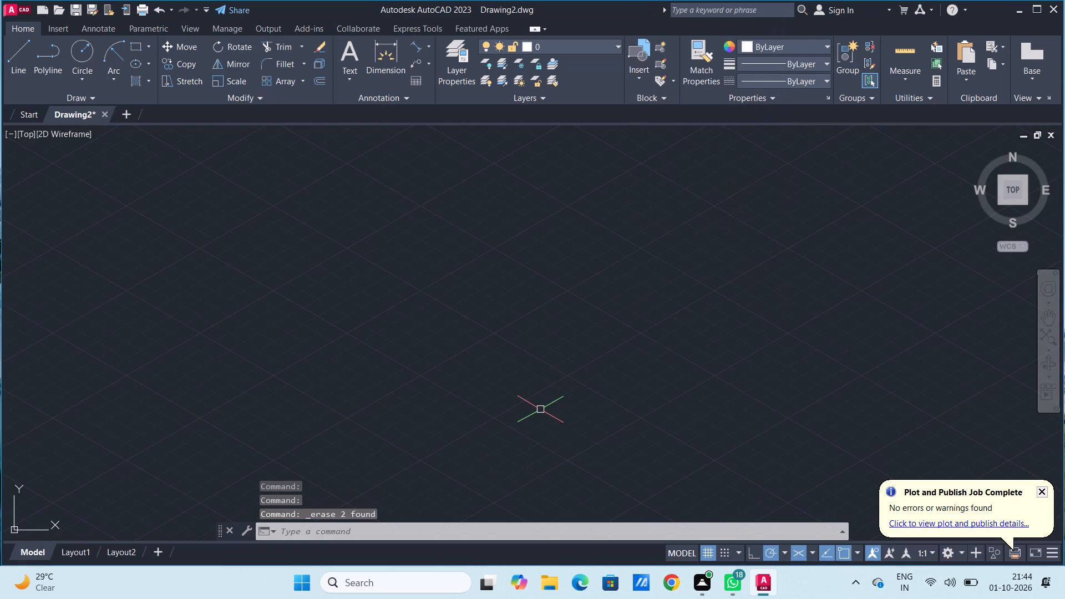
key(Escape)
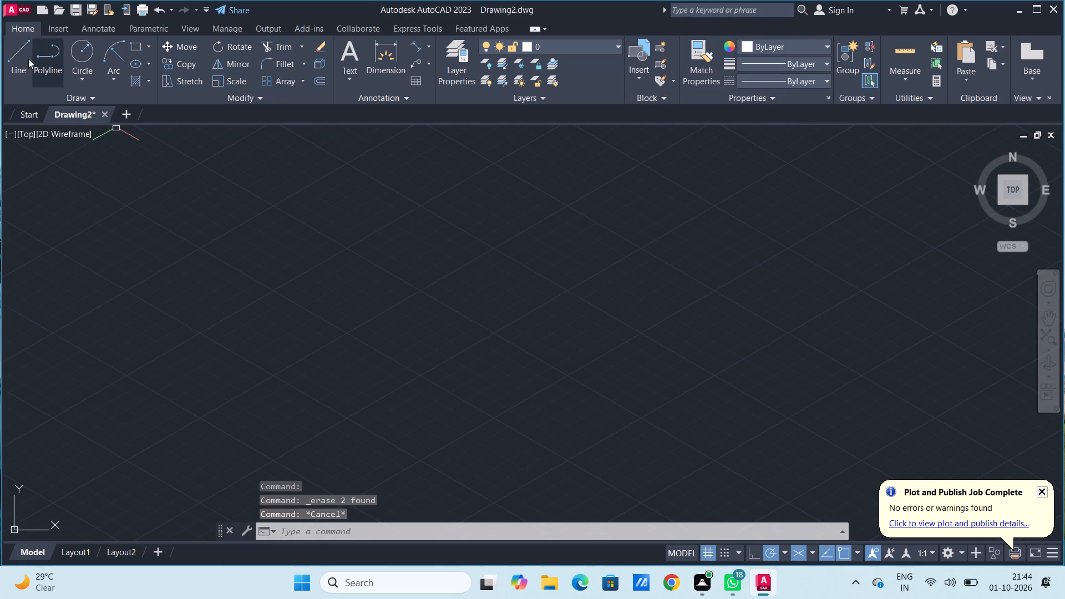
Draw a closed bent outline with lines of 30 at 330°, 35 at 30°, 58 at 90°, 30 at 150°, 58 at 270°, and back to the start.
click(16, 60)
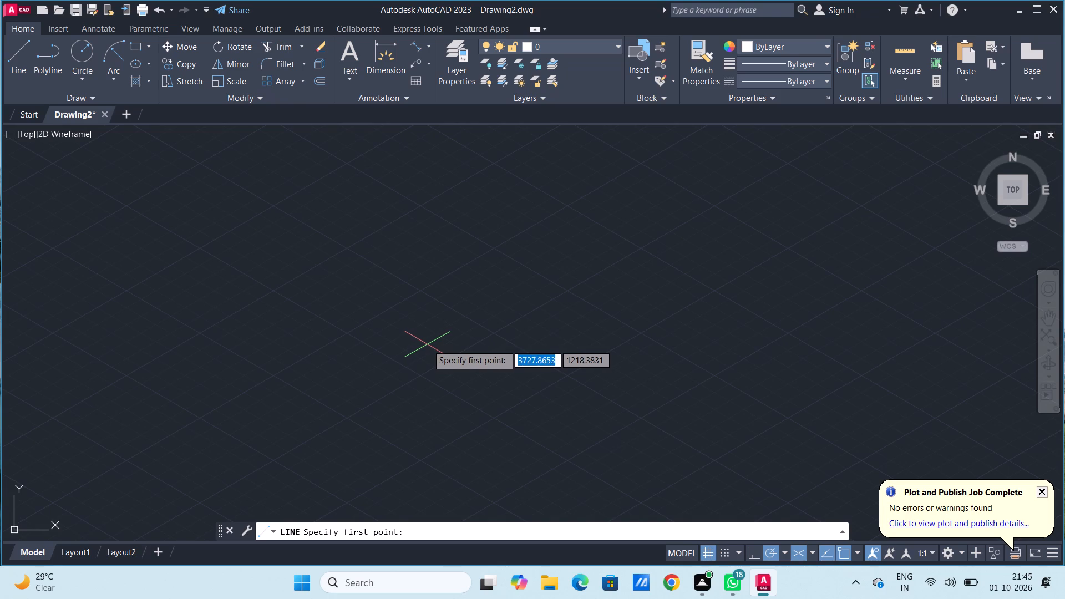
click(426, 344)
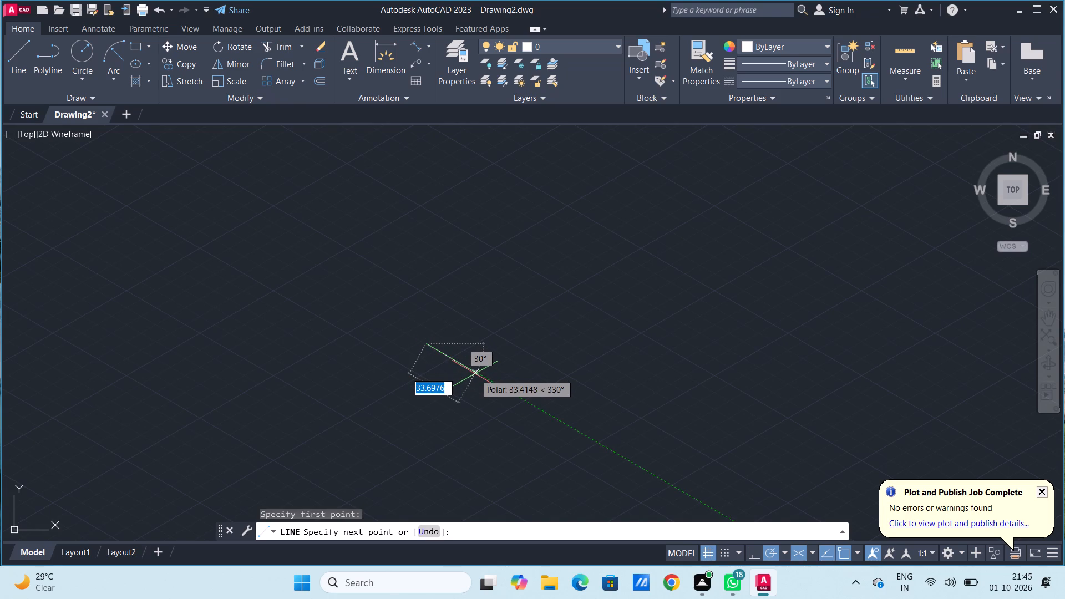
text(30)
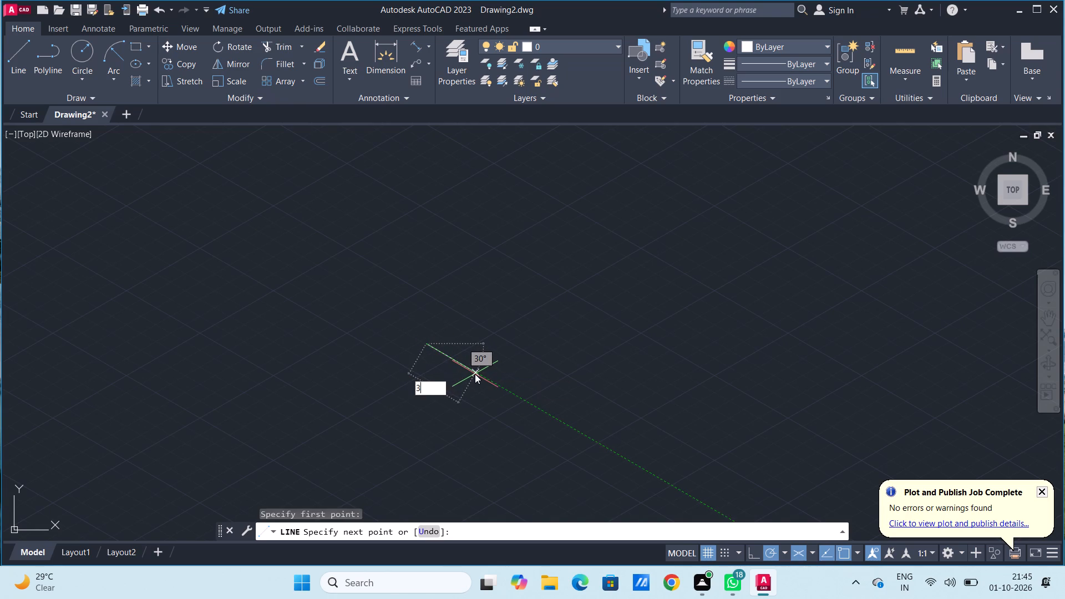
key(Return)
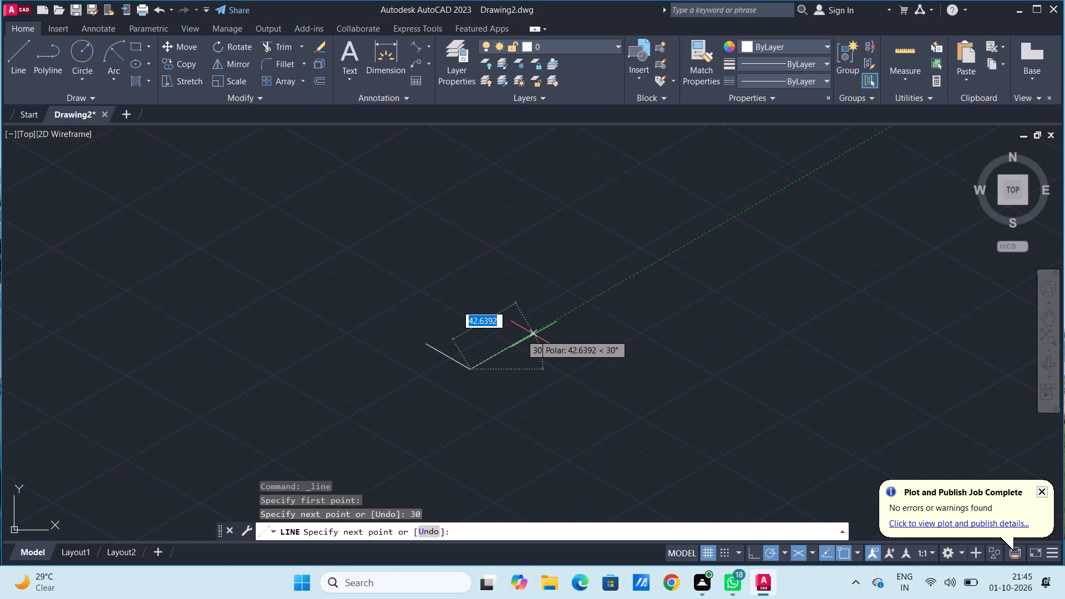
text(35)
key(Return)
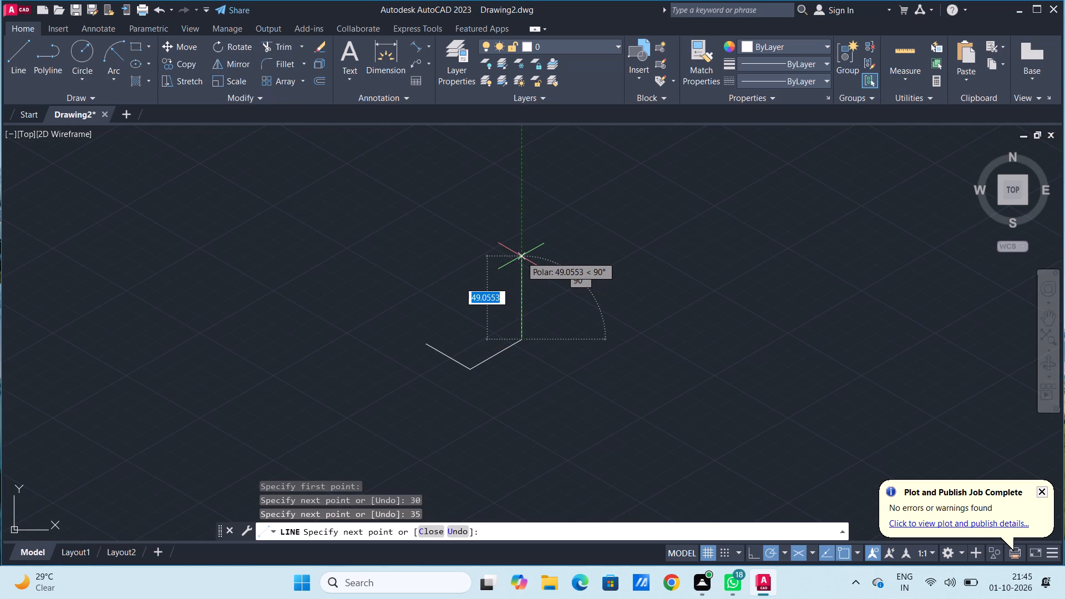
text(58)
key(Return)
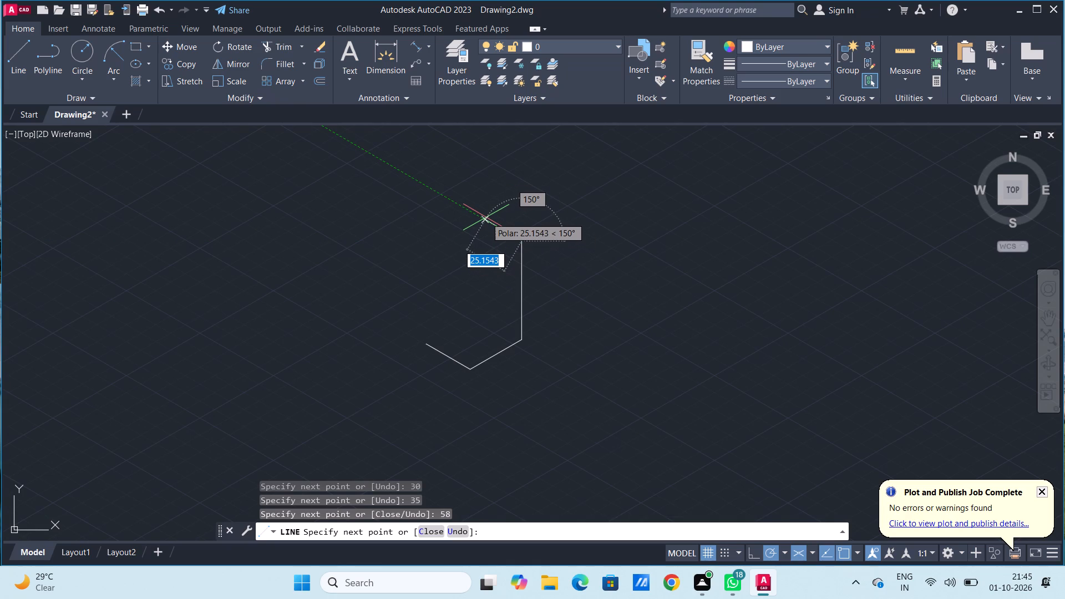
text(30)
key(Return)
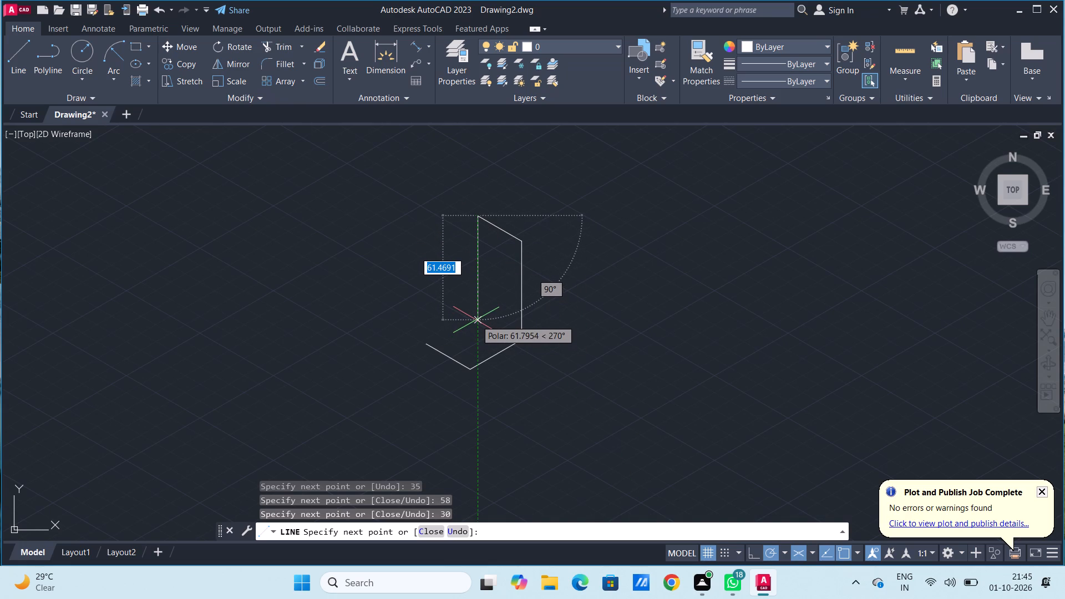
text(58)
key(Return)
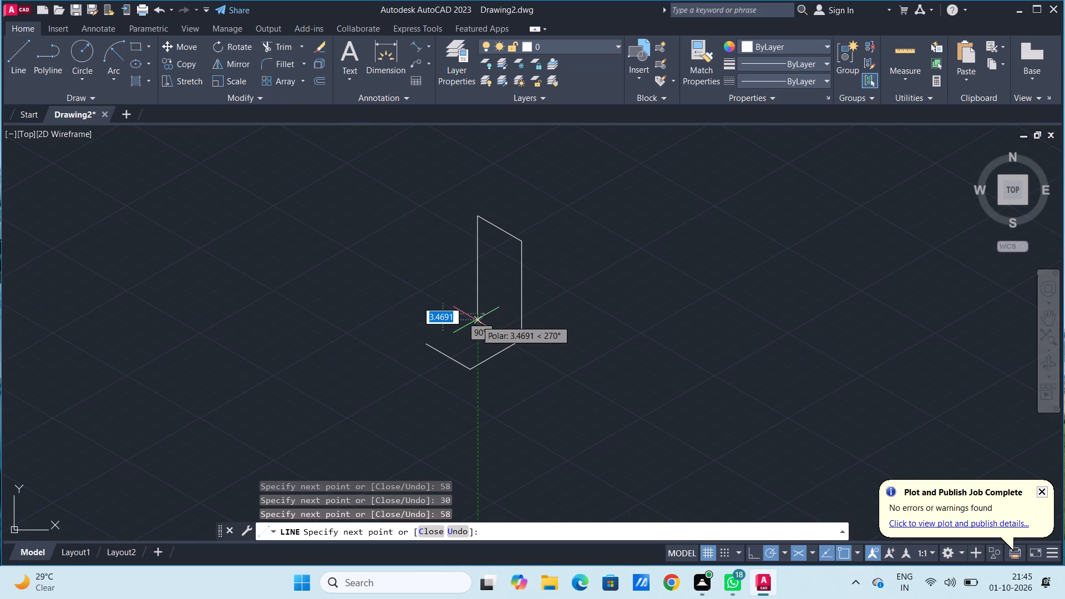
click(426, 344)
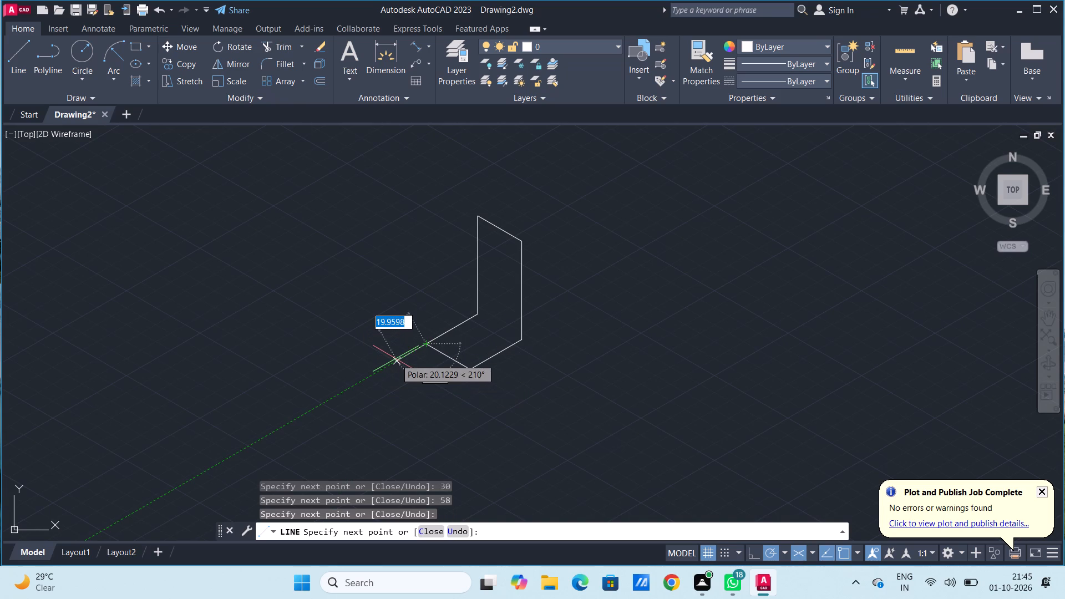
key(Escape)
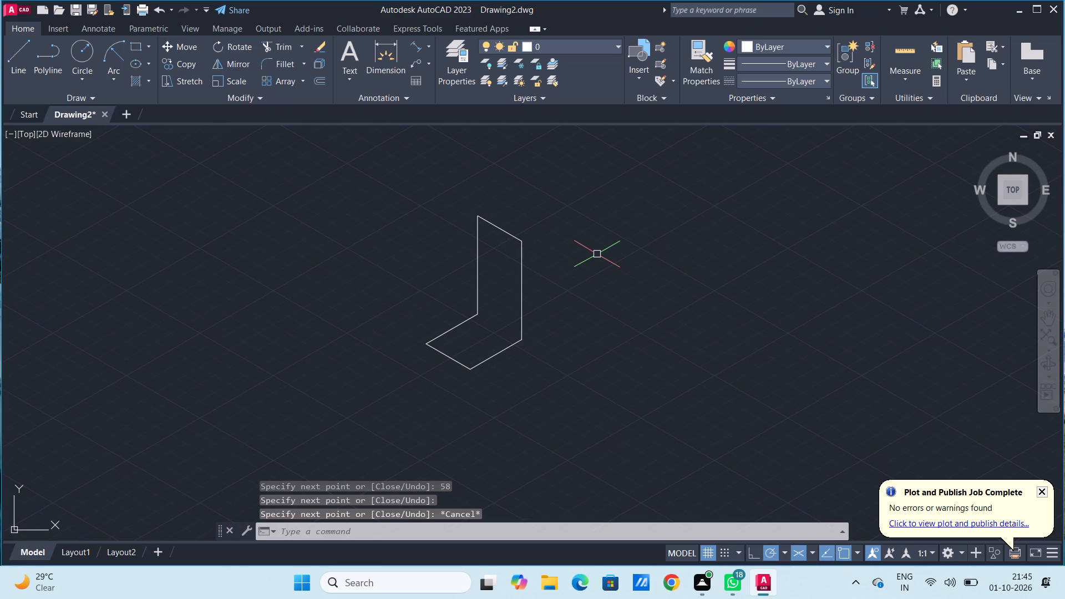
Draw the top face from the left vertical's upper end: 40 at 30°, 30 at 330°, and back to the right vertical's upper end.
scroll(558, 237, up, 1)
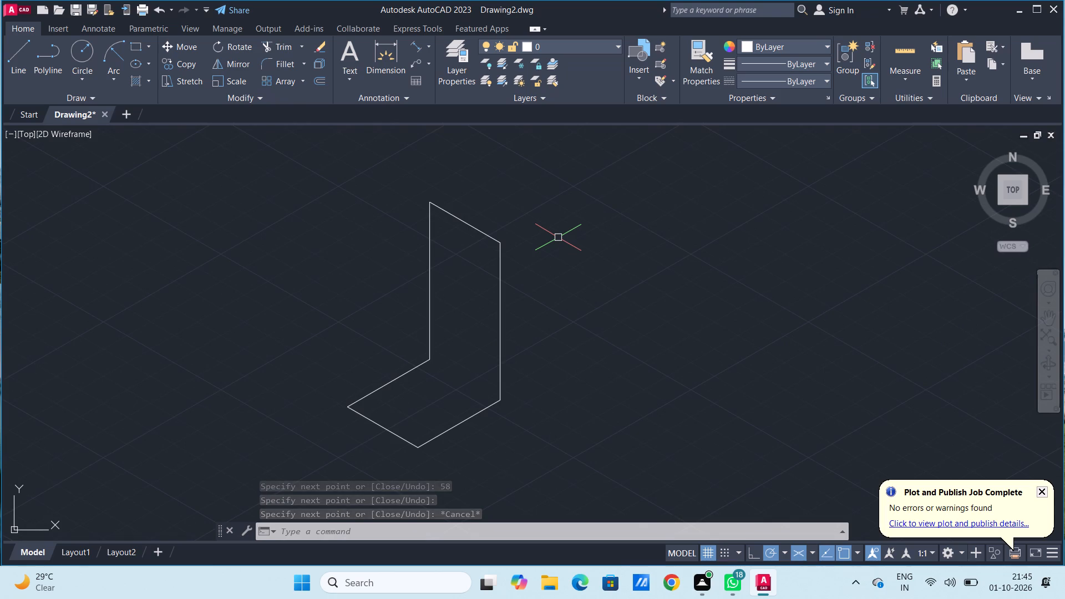
scroll(558, 237, down, 1)
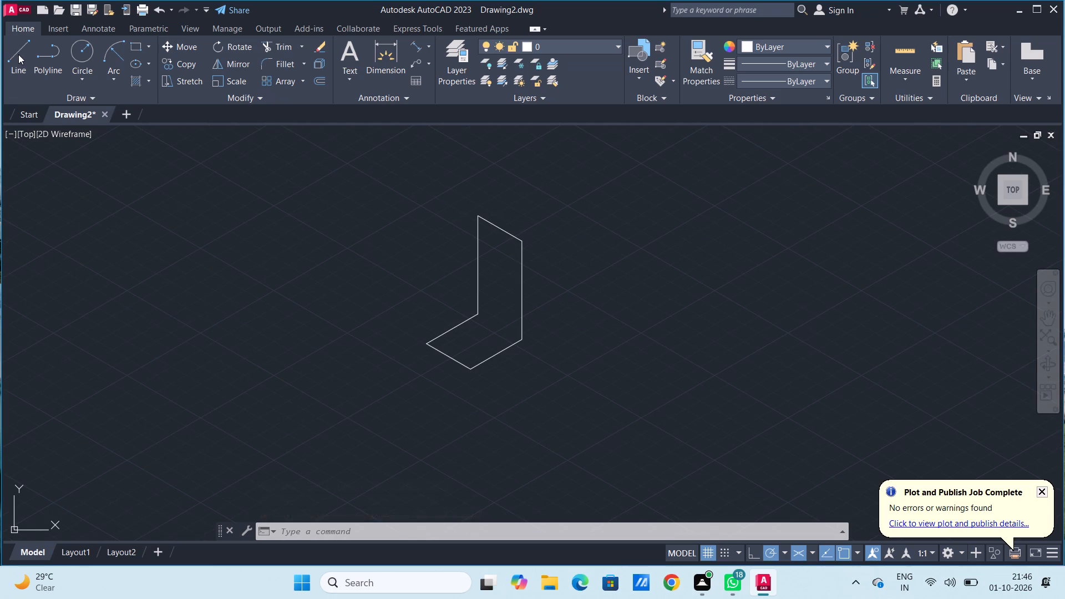
click(18, 54)
click(478, 217)
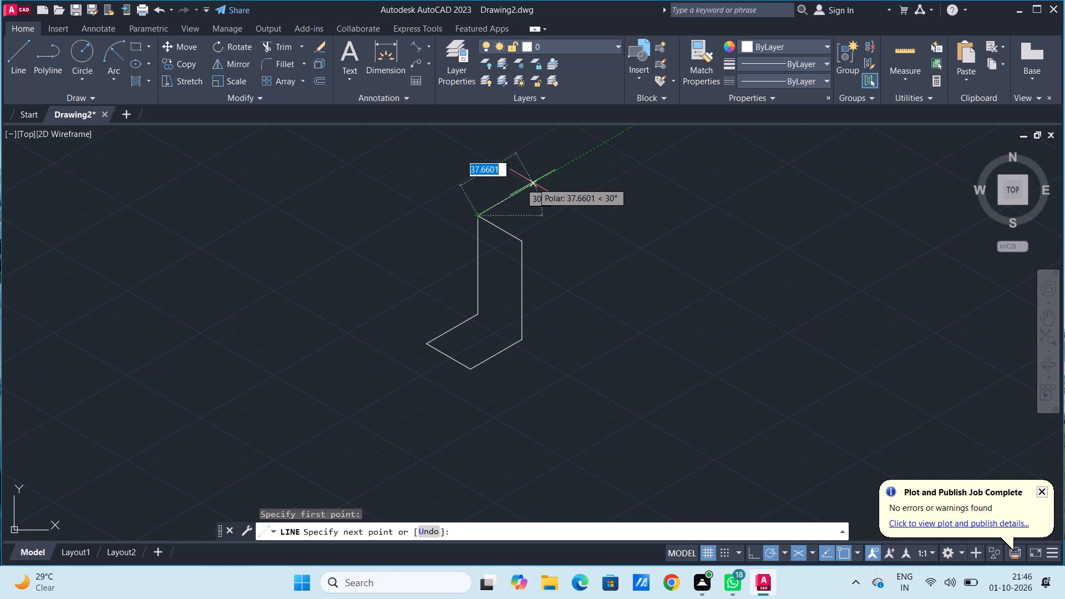
text(40)
key(Return)
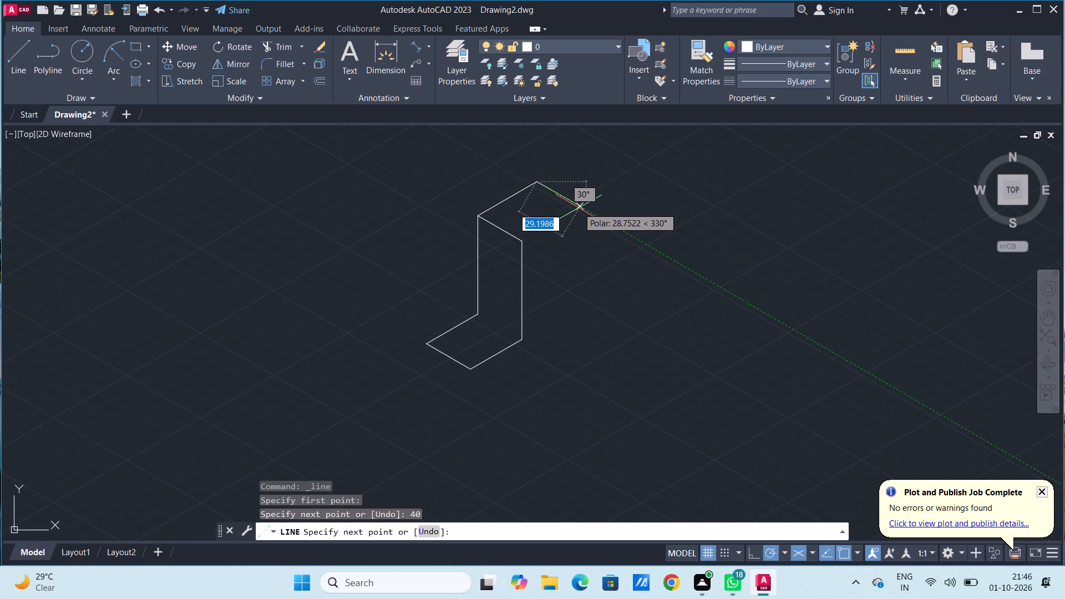
text(30)
key(Return)
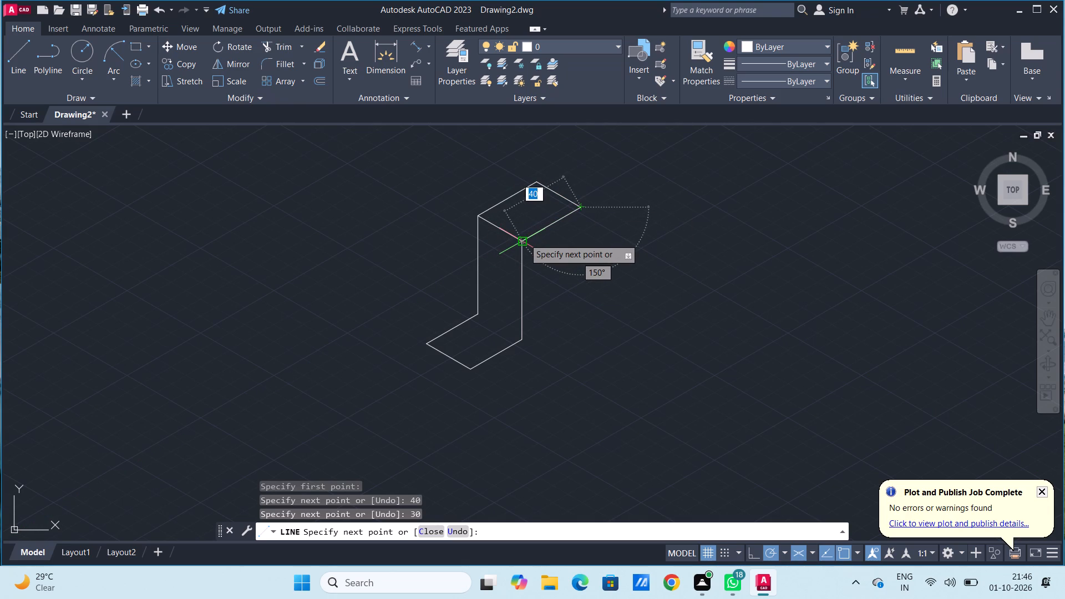
click(524, 238)
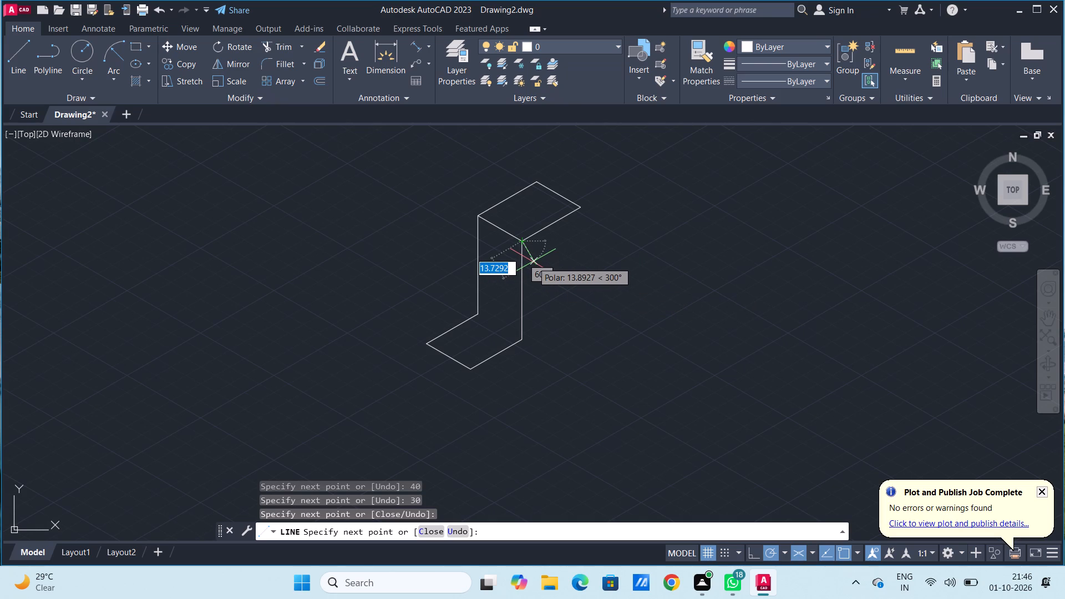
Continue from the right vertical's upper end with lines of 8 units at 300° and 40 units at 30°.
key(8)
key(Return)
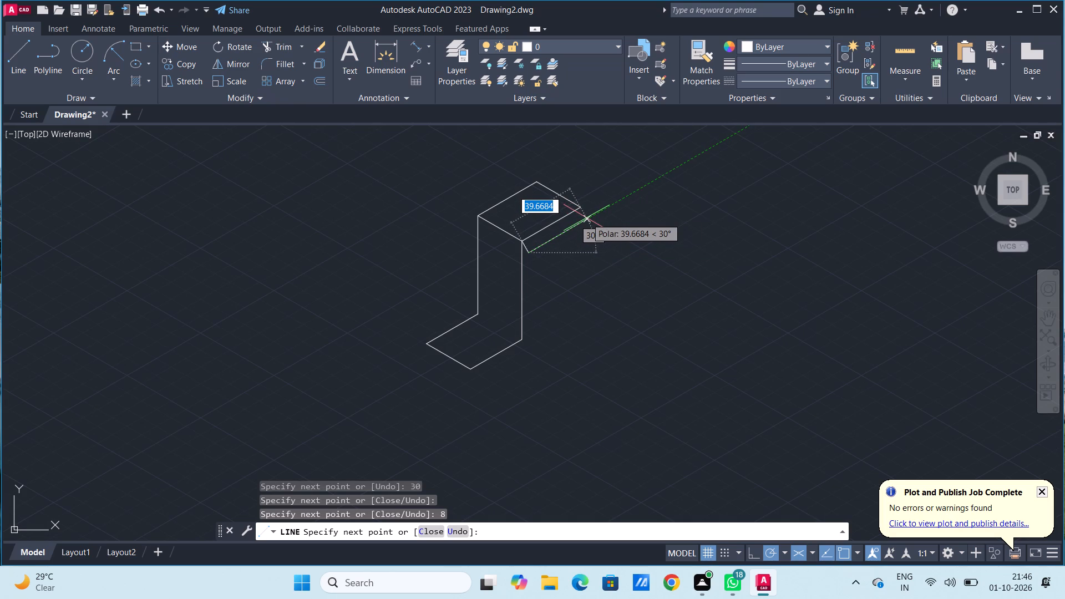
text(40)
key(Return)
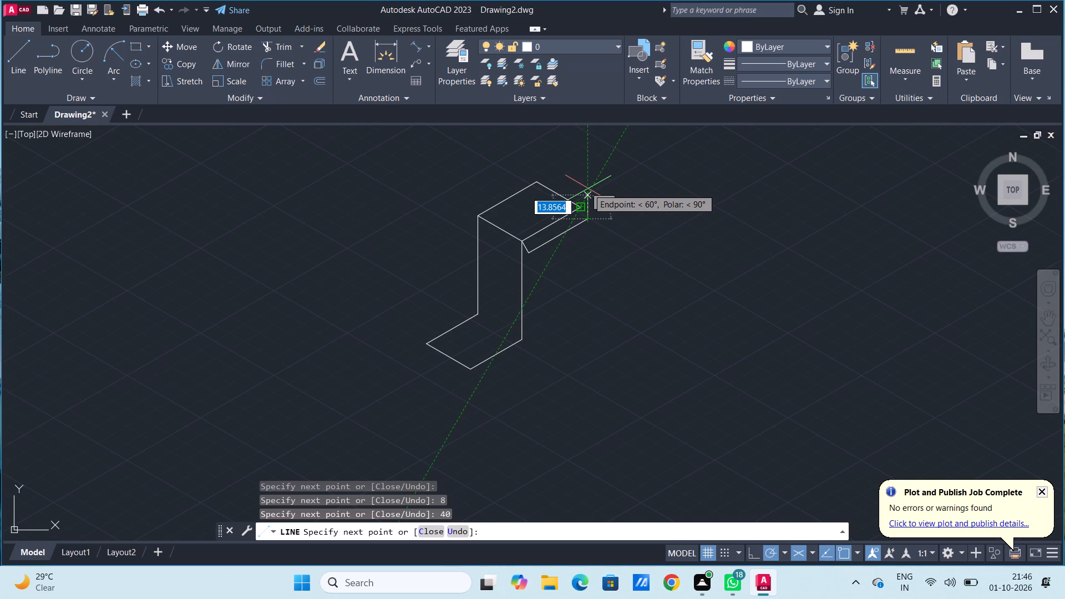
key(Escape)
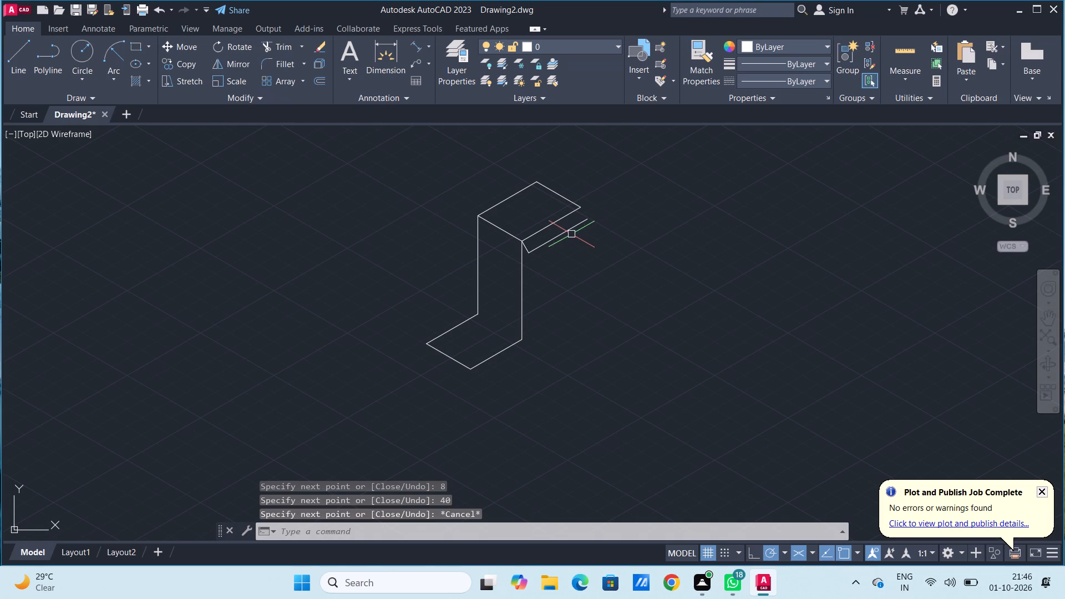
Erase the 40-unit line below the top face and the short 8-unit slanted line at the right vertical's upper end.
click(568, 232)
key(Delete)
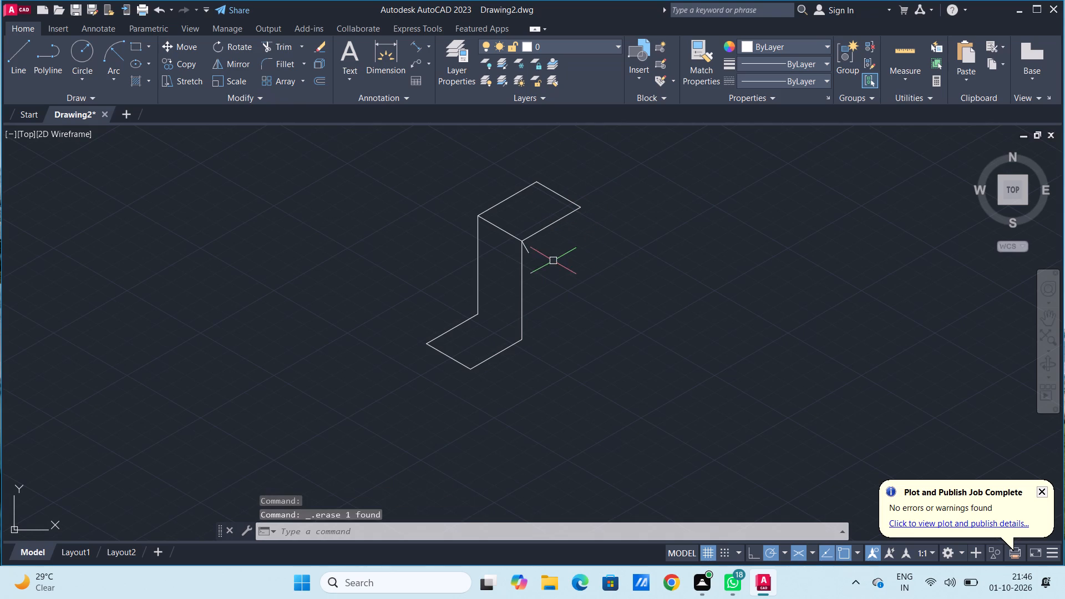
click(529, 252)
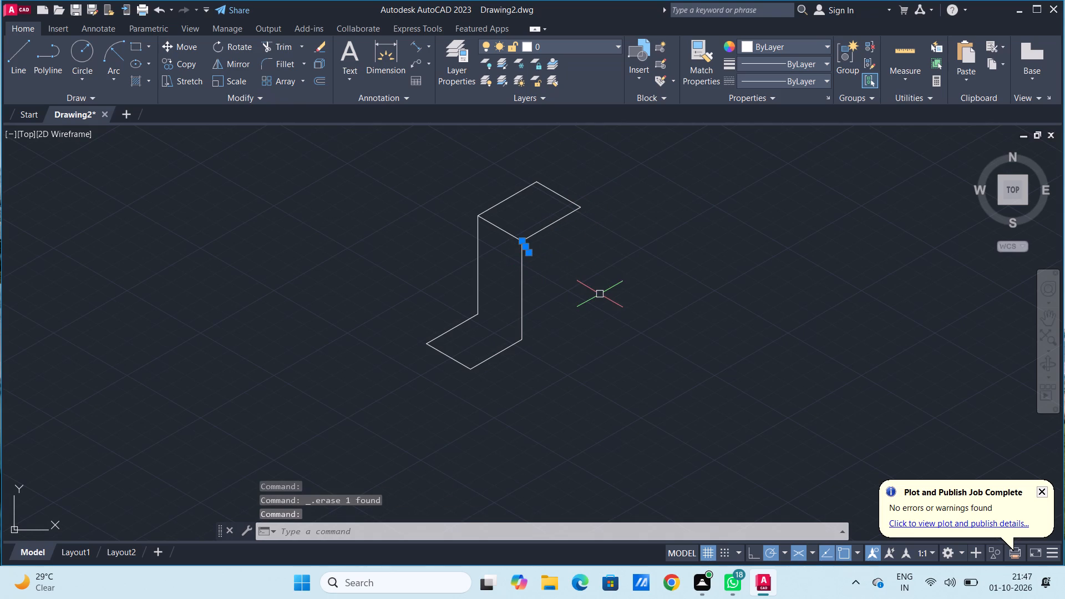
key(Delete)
Draw the thickness edges from the top face's rightmost corner: 8 at 270°, 32 at 210°, 58 at 270°, 43 at 210°, and 8 at 90°.
click(20, 59)
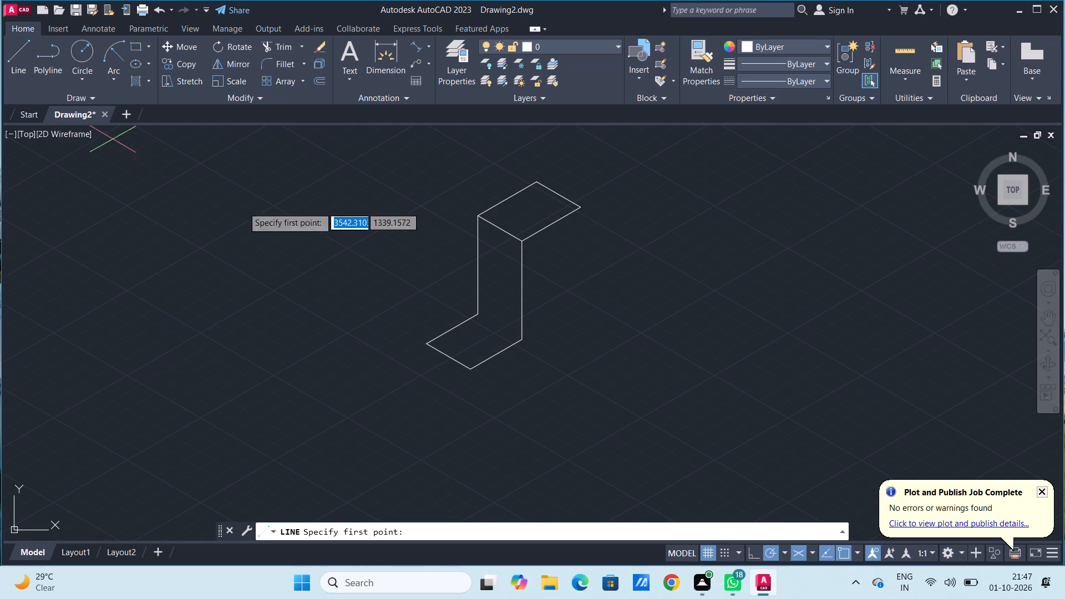
click(581, 206)
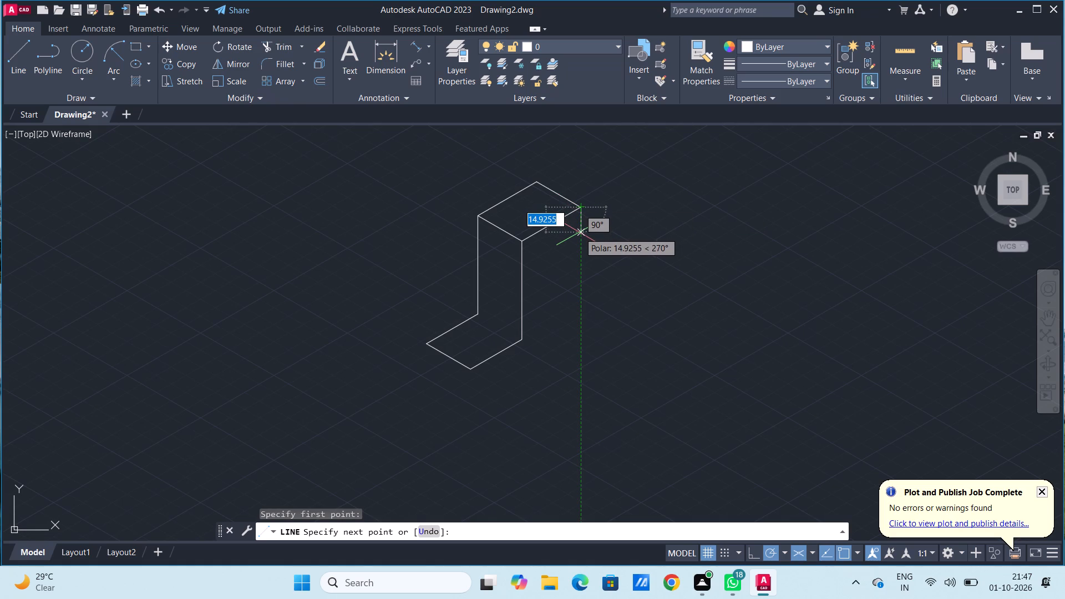
key(8)
key(Return)
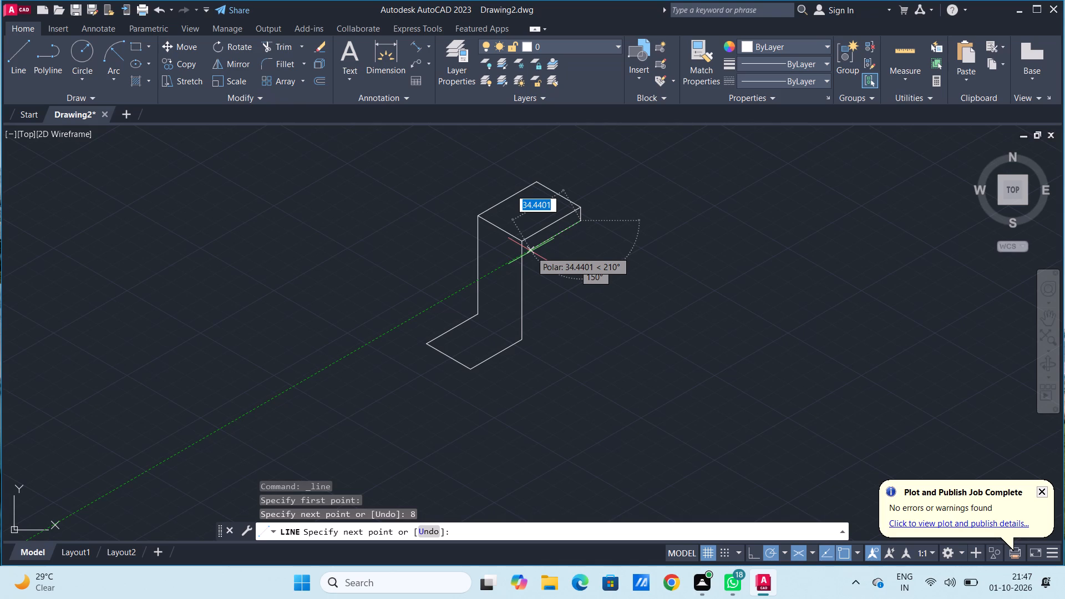
text(32)
key(Return)
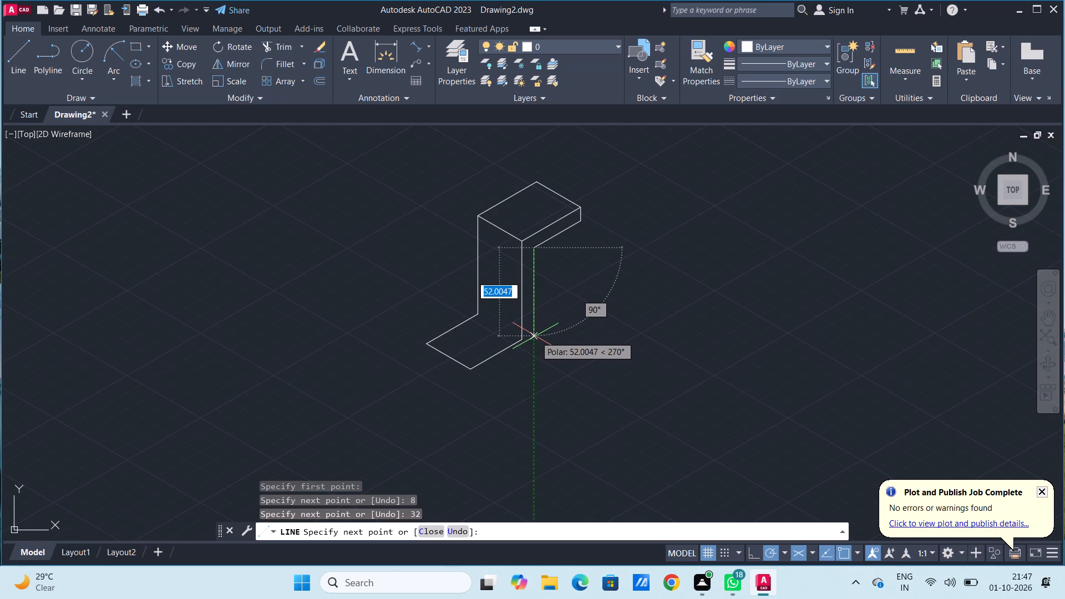
text(58)
key(Return)
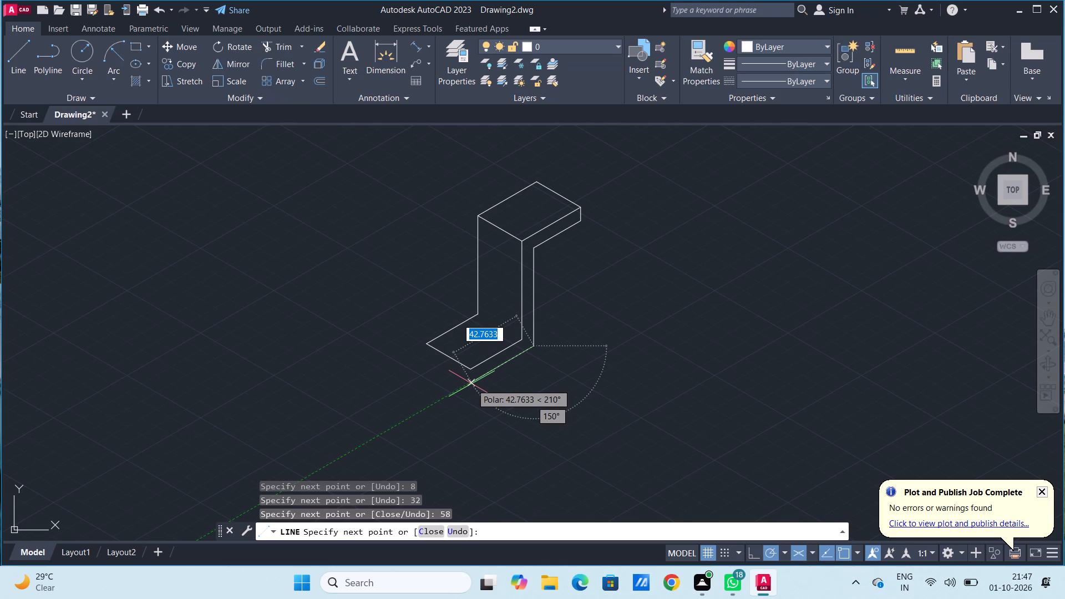
text(43)
key(Return)
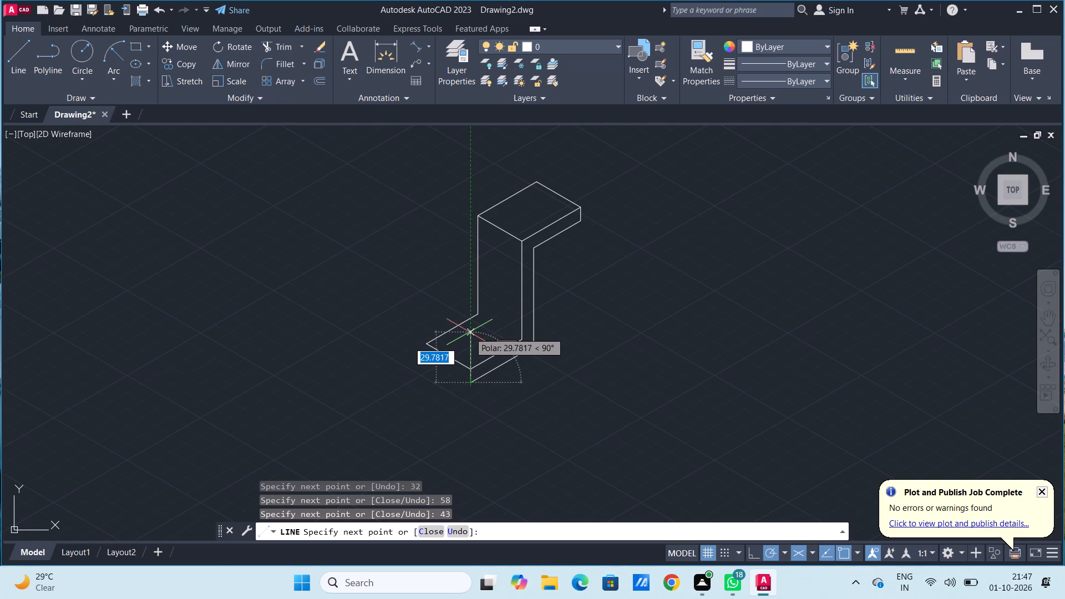
key(8)
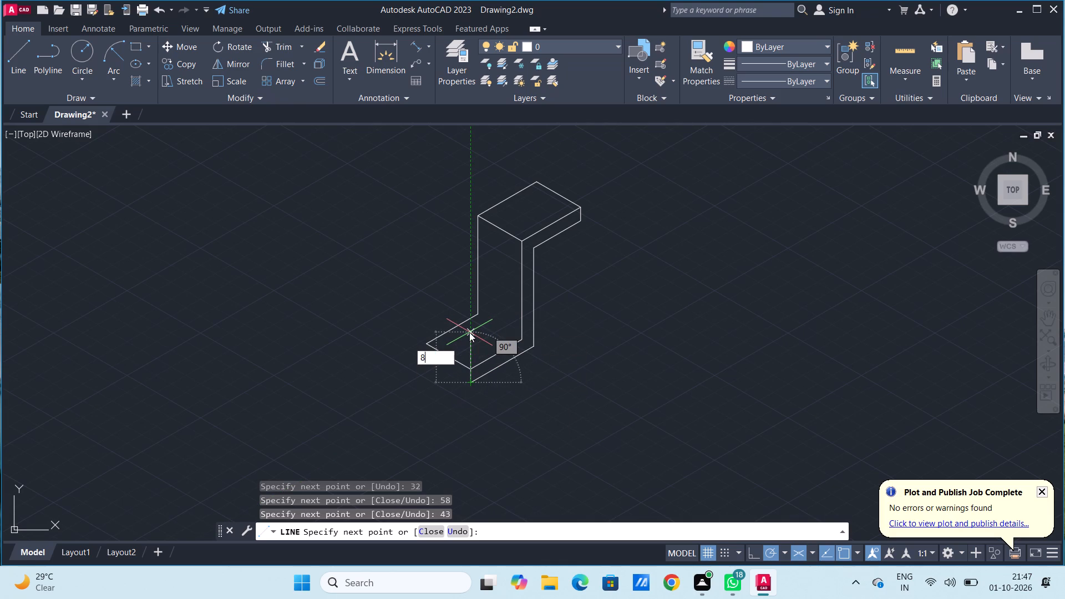
key(Return)
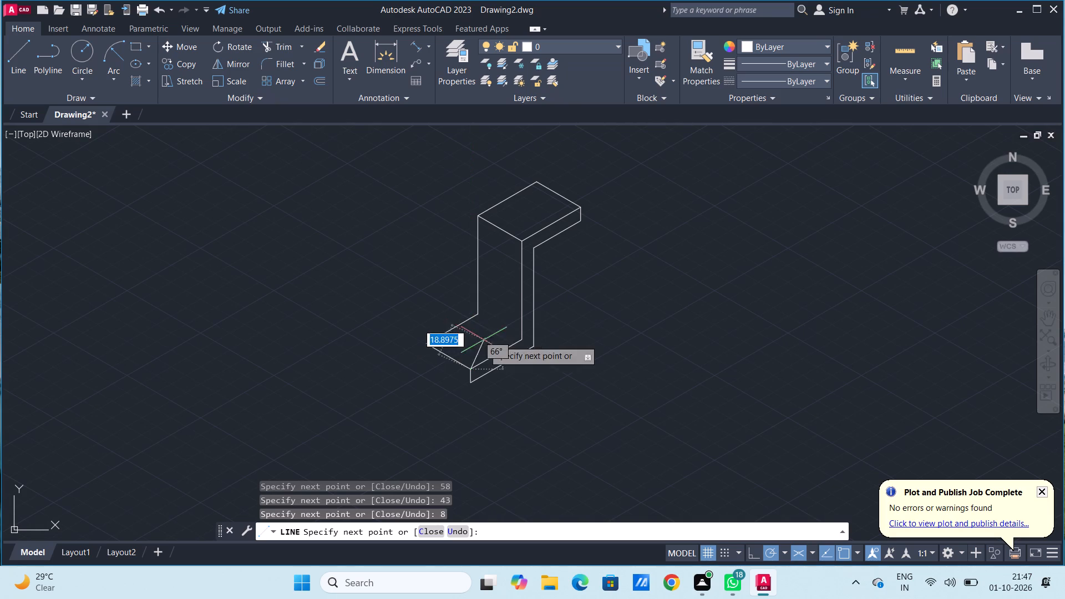
key(Escape)
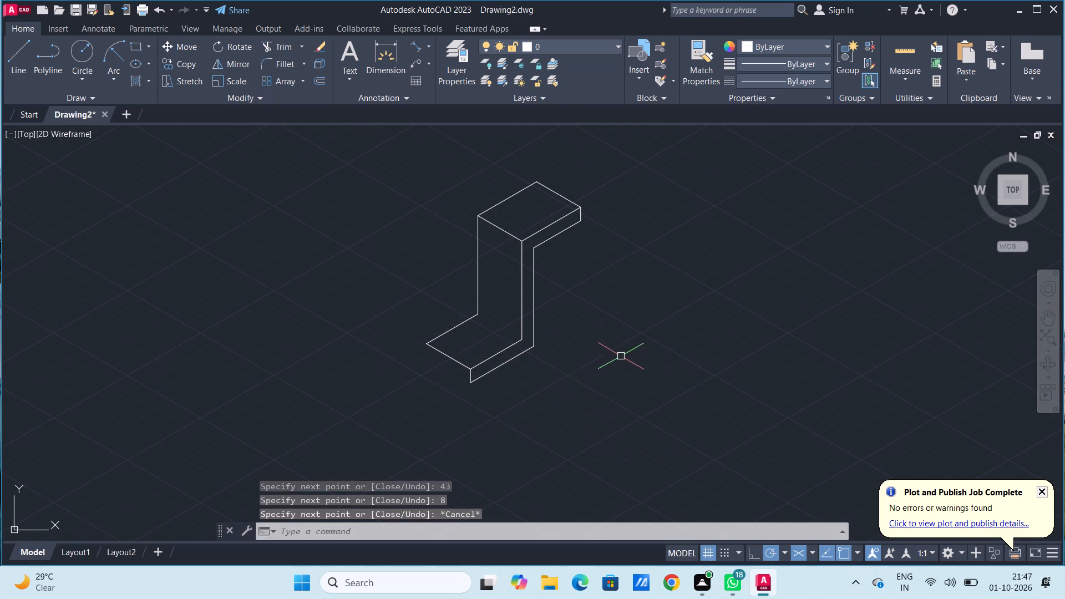
key(Escape)
key(Escape)
key(Escape)
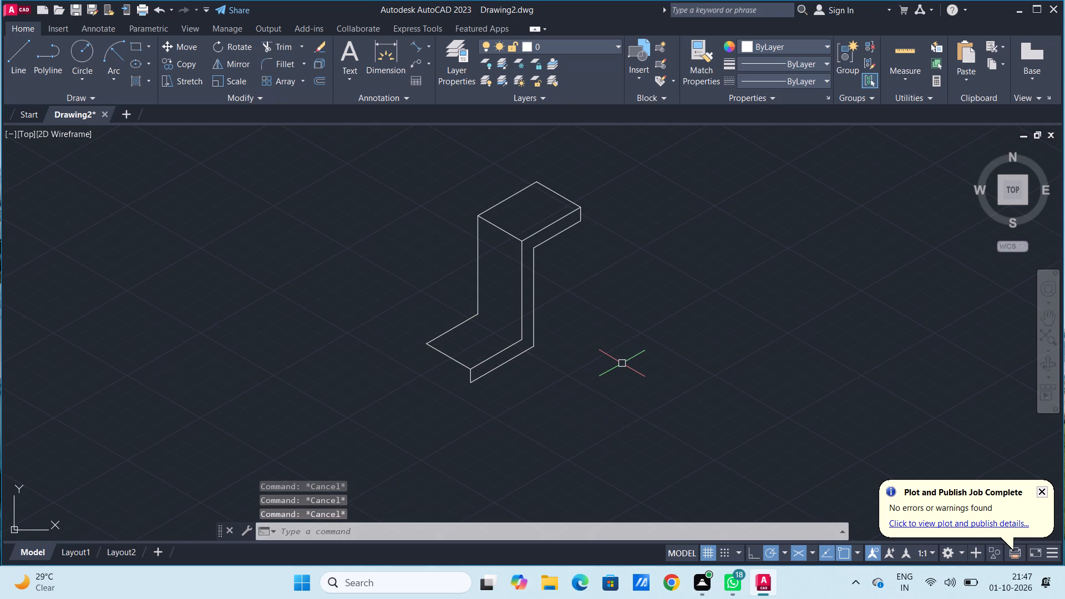
Draw a short line joining the upper ends of the 58-unit front vertical and the parallel thickness edge.
key(l)
key(Return)
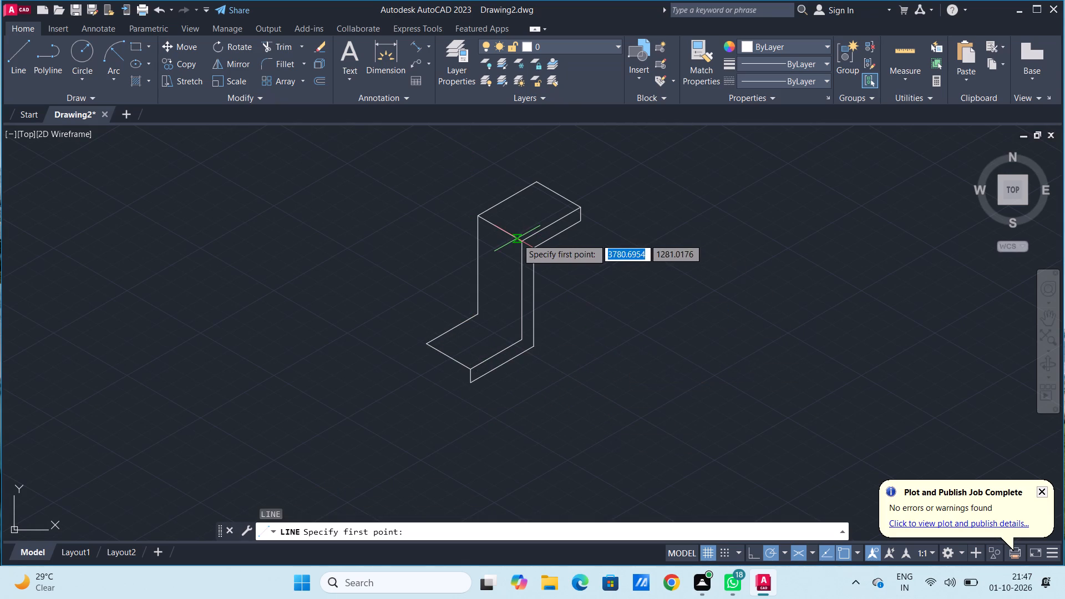
click(524, 242)
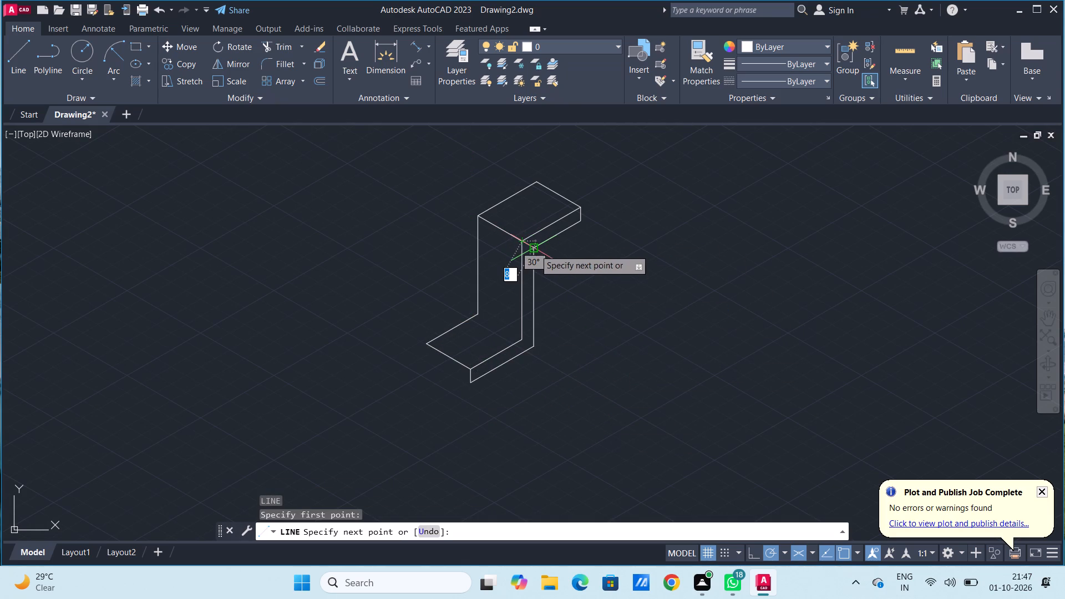
click(532, 250)
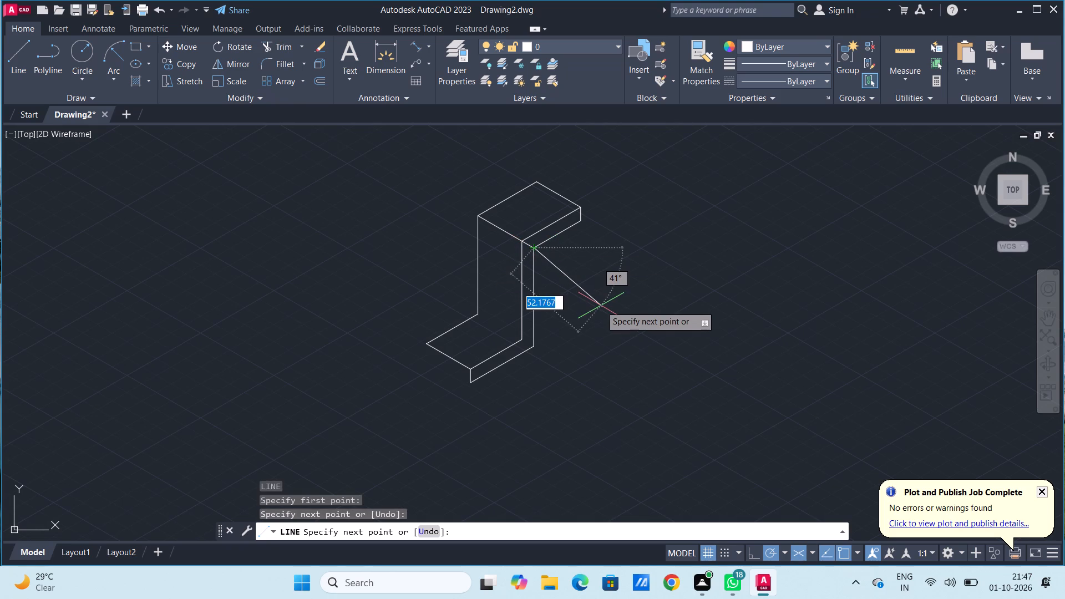
key(Escape)
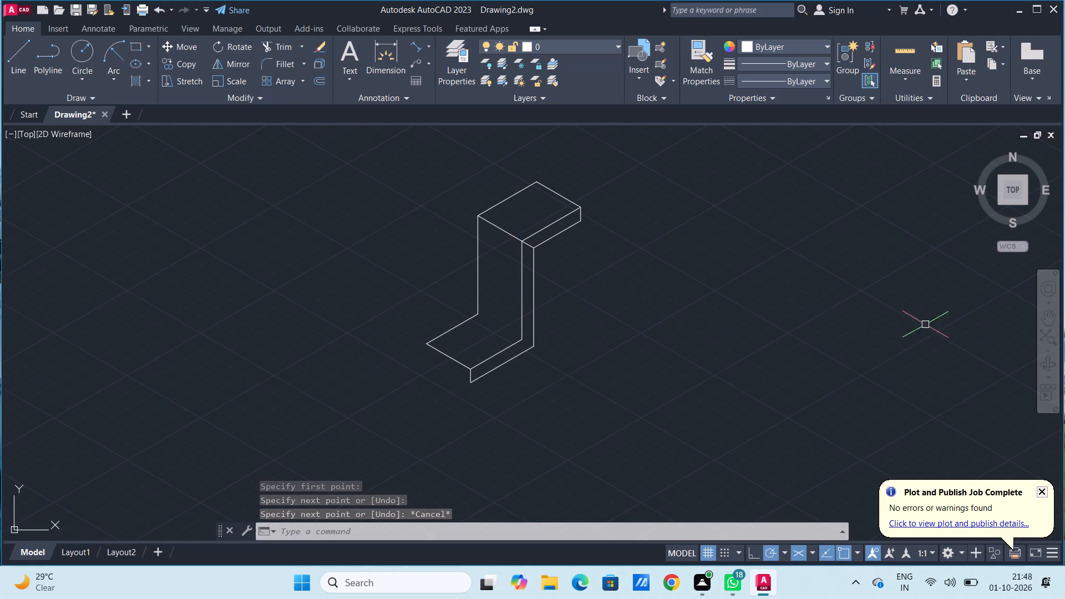
Orbit around the stepped part to examine its shape from several angles, ending near the top view.
click(1045, 363)
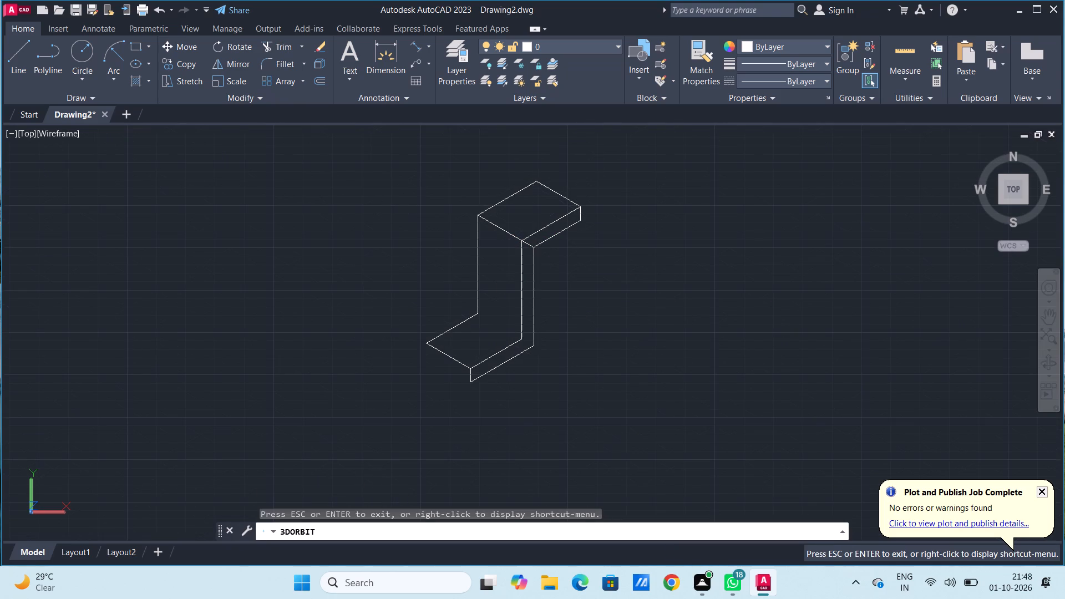
middle_drag(631, 304, 608, 309)
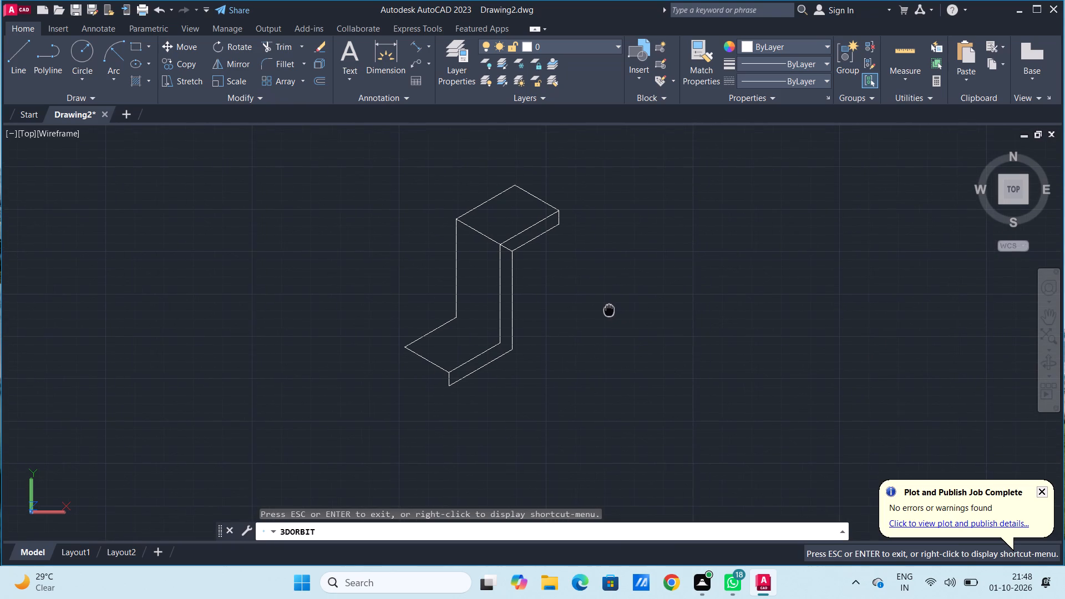
middle_drag(608, 309, 611, 309)
click(1044, 361)
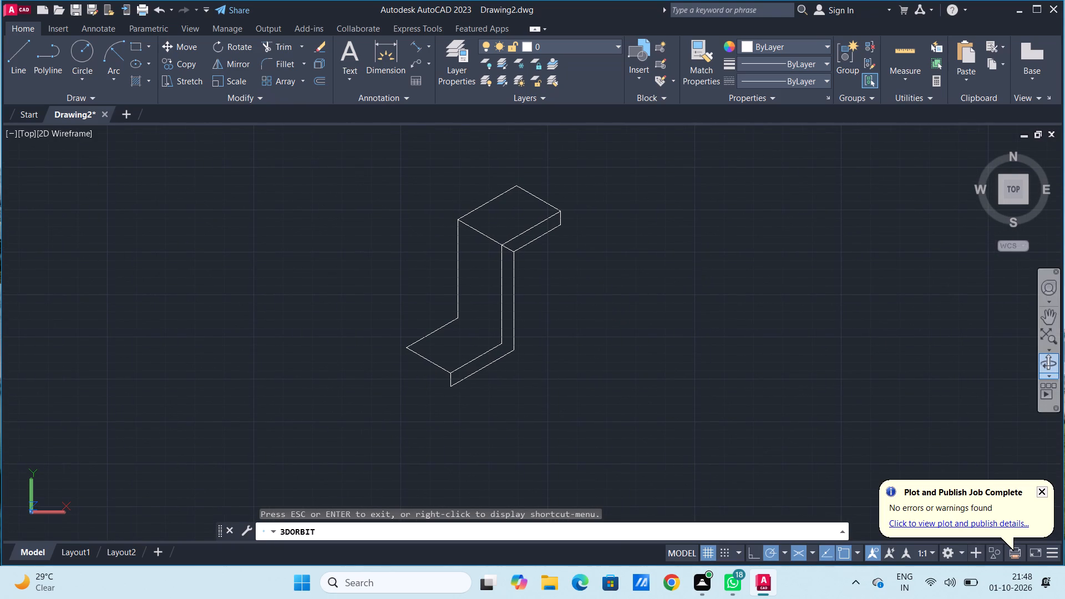
middle_drag(631, 326, 613, 329)
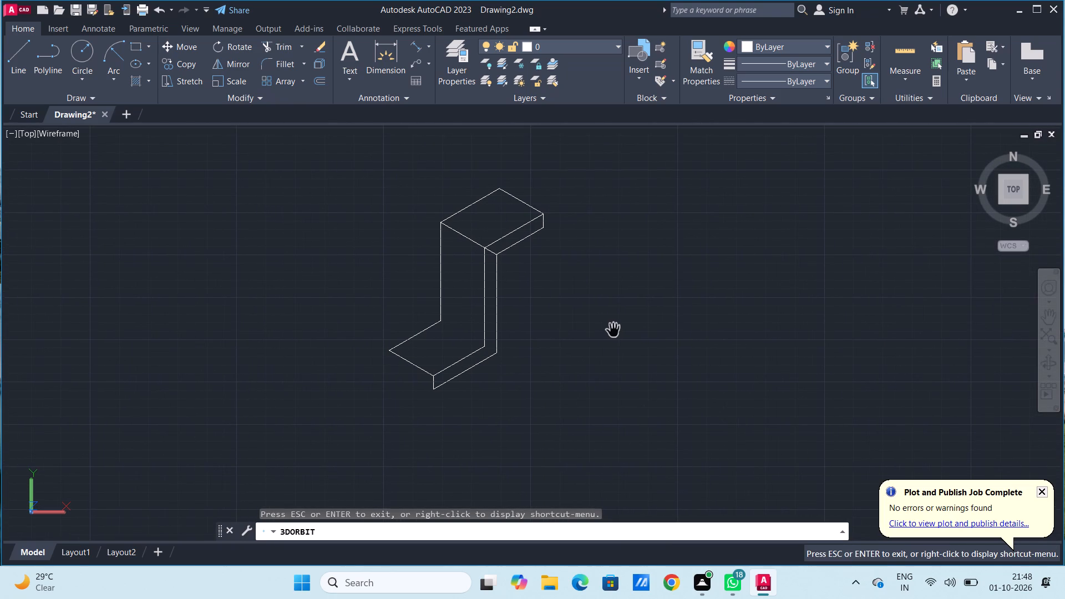
click(1047, 367)
middle_drag(526, 342, 549, 354)
click(1048, 369)
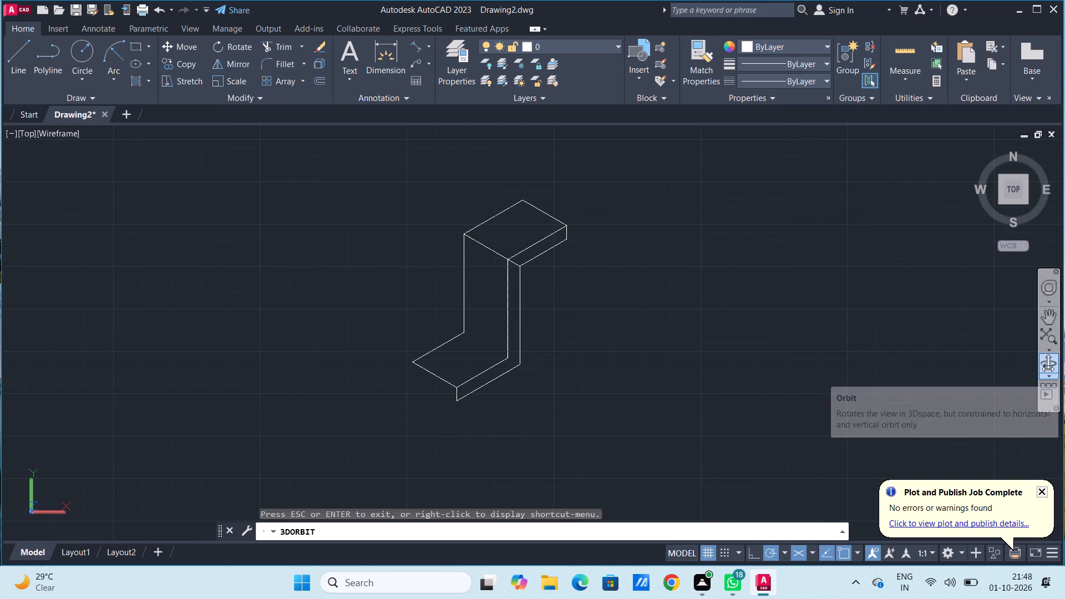
key(Escape)
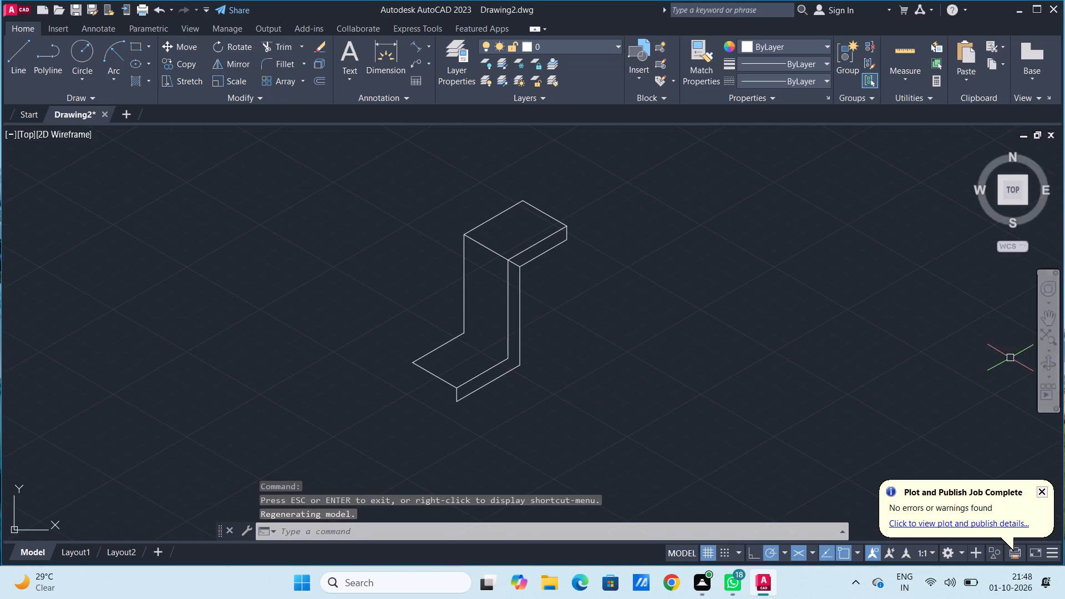
click(1043, 364)
middle_drag(670, 324, 693, 323)
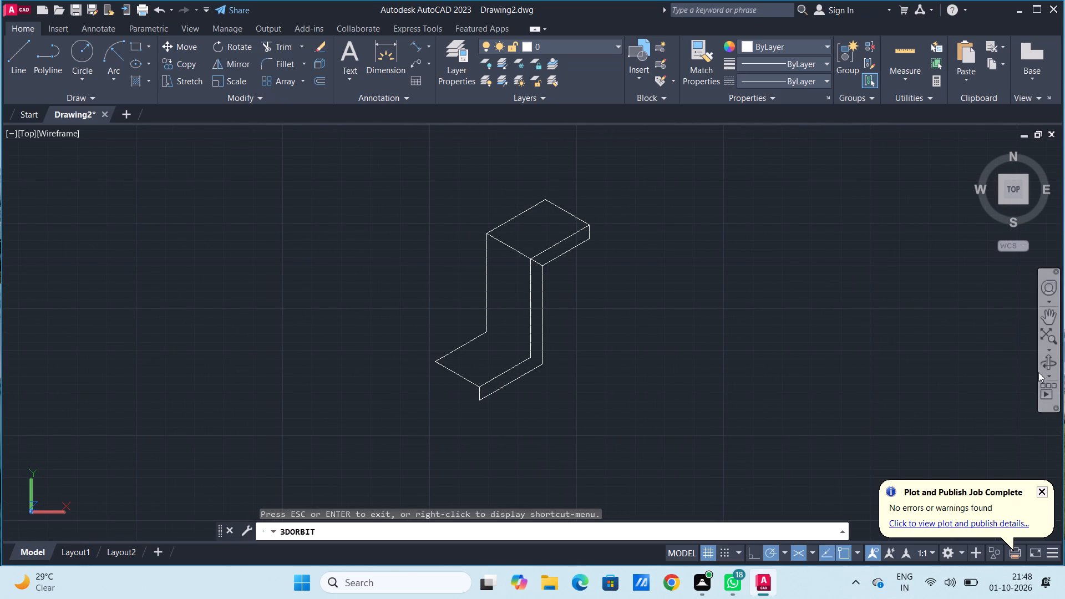
click(1043, 365)
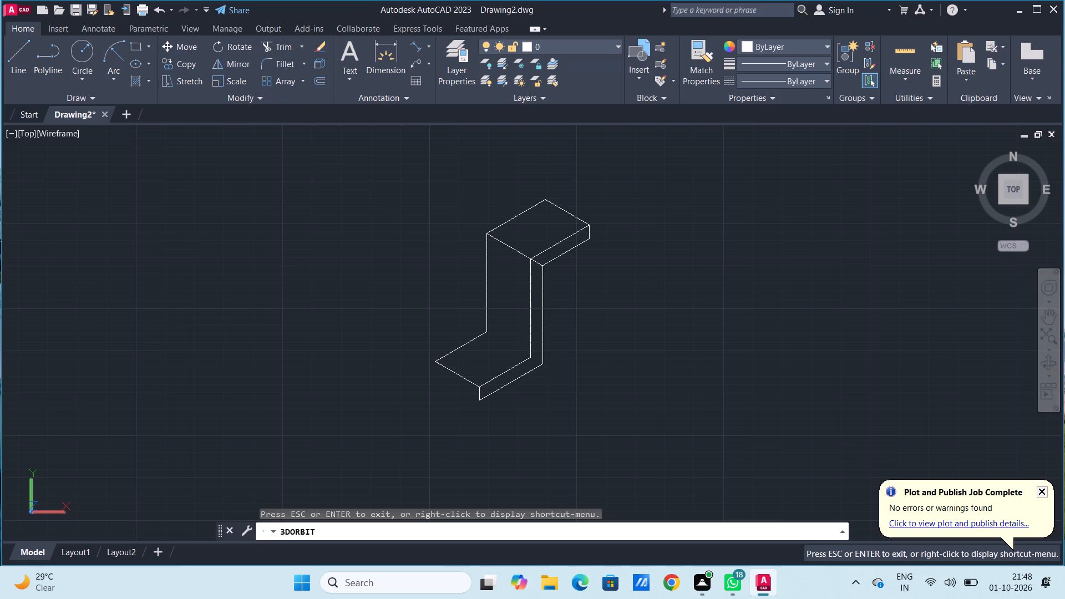
drag(650, 342, 652, 342)
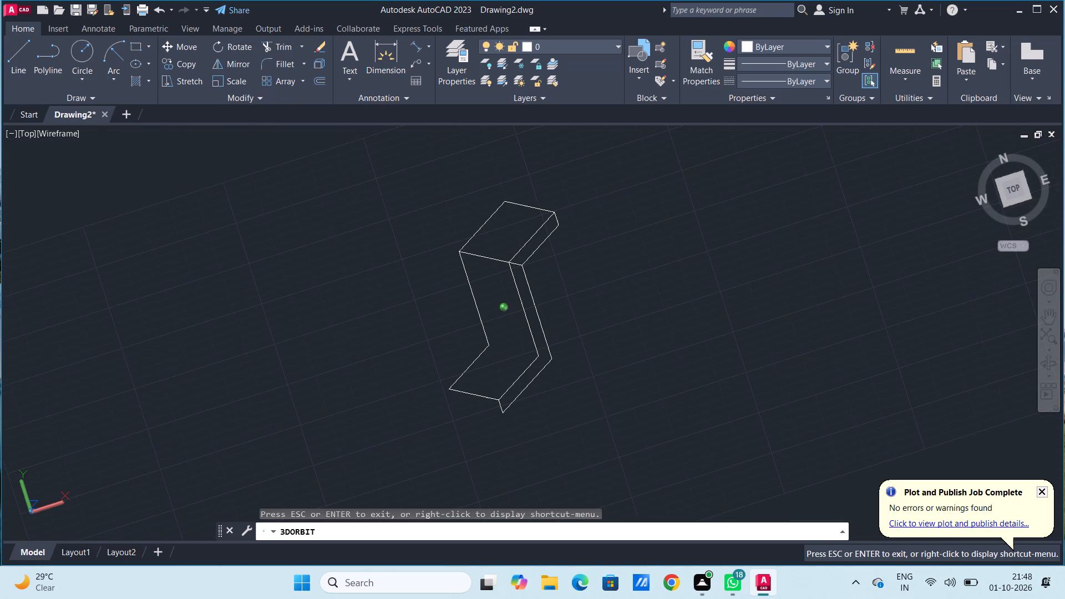
drag(652, 342, 608, 360)
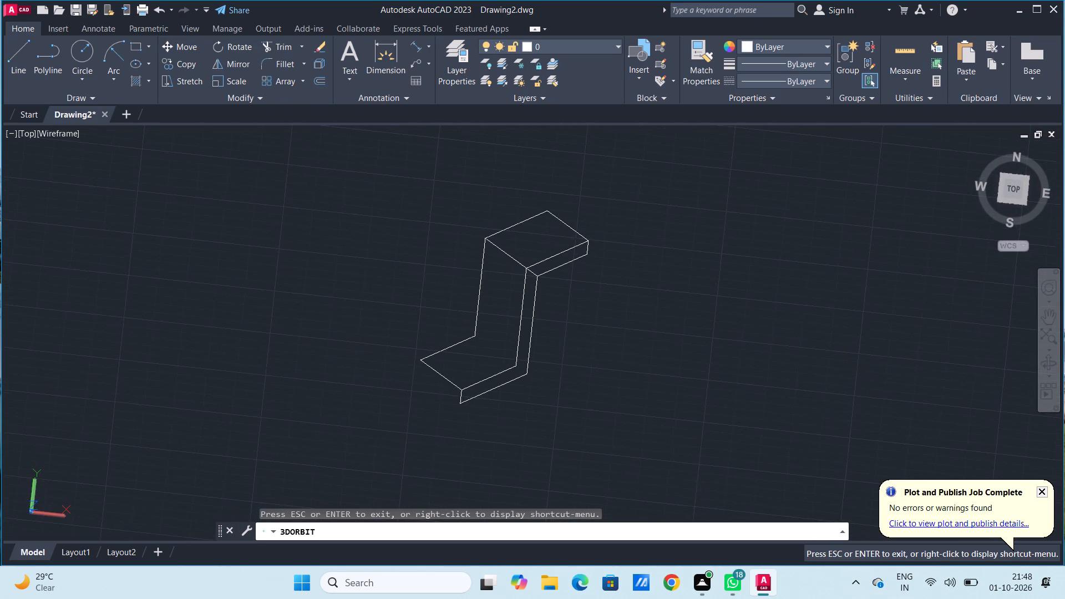
drag(599, 346, 561, 238)
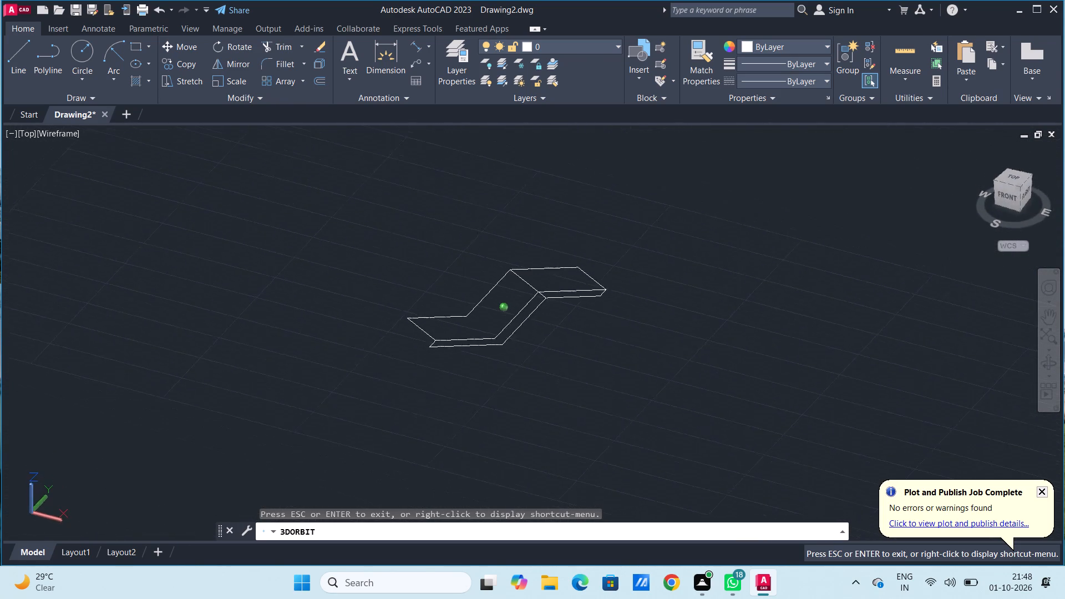
drag(561, 238, 561, 194)
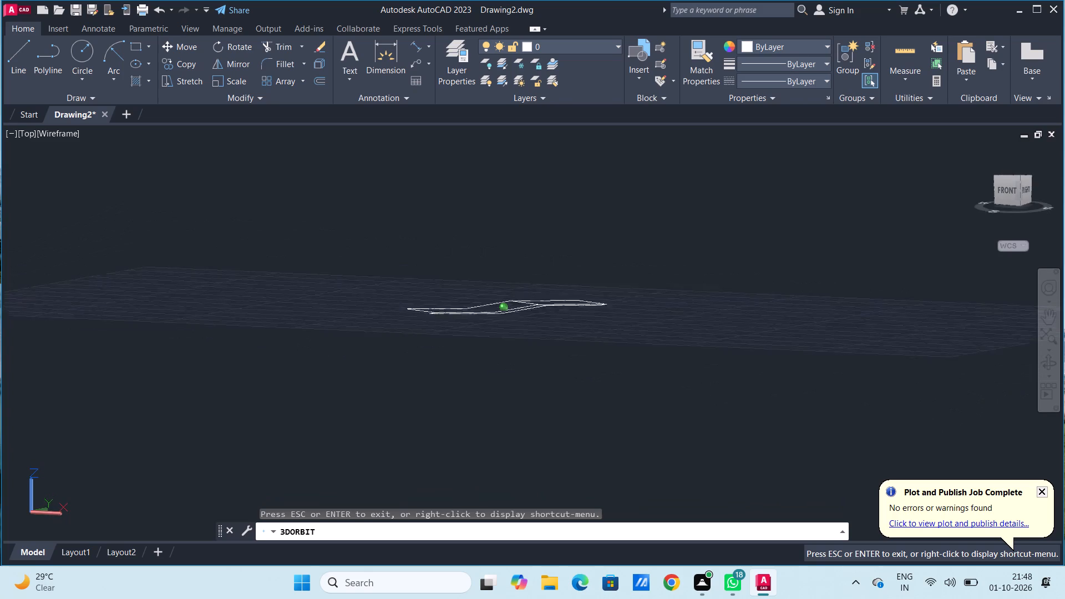
drag(561, 194, 587, 338)
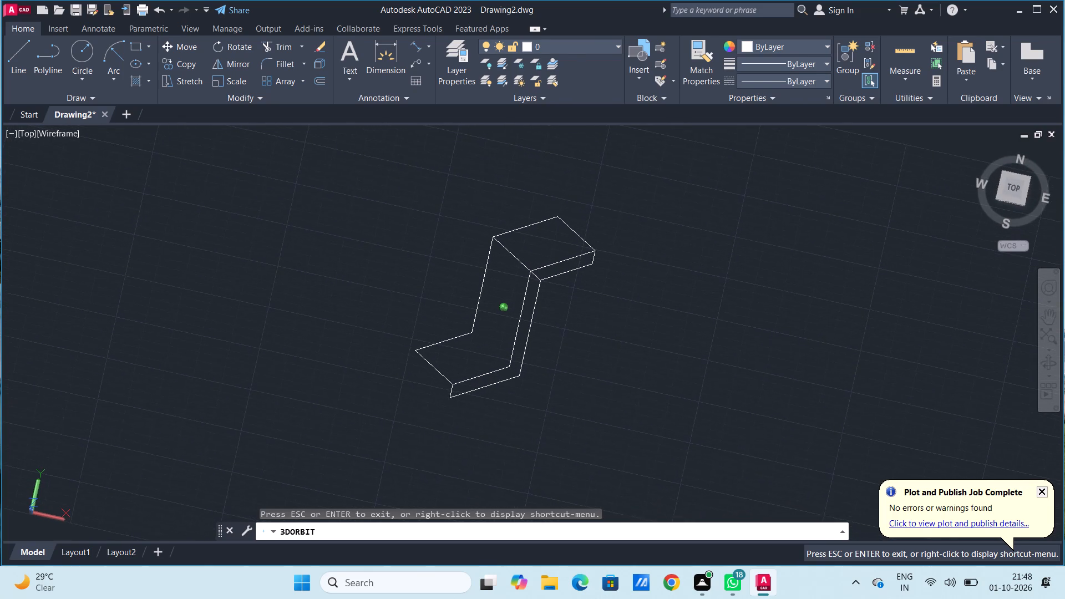
drag(587, 338, 587, 342)
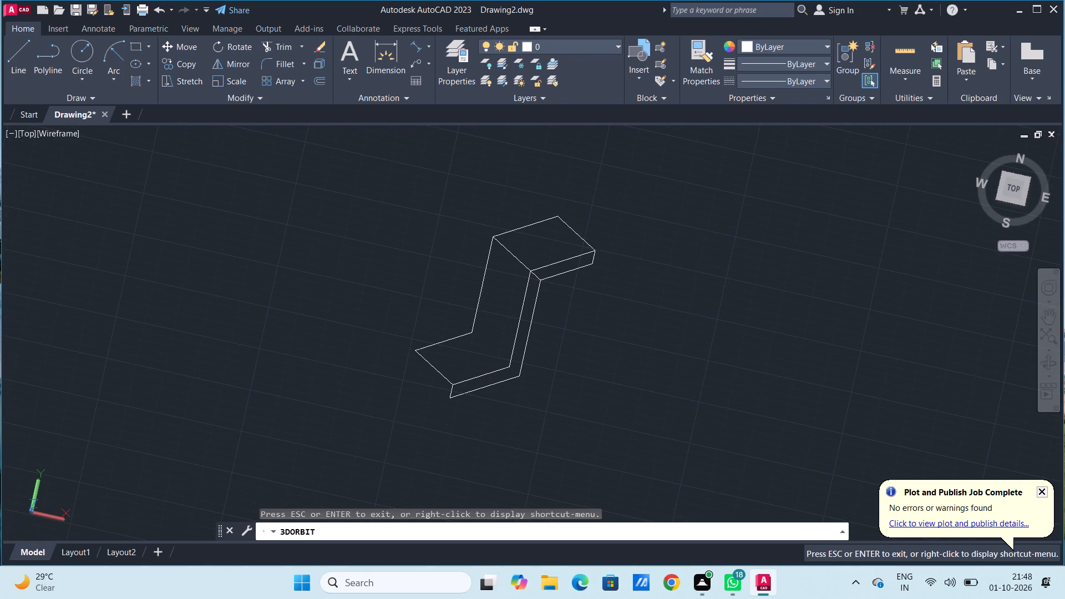
drag(595, 361, 616, 403)
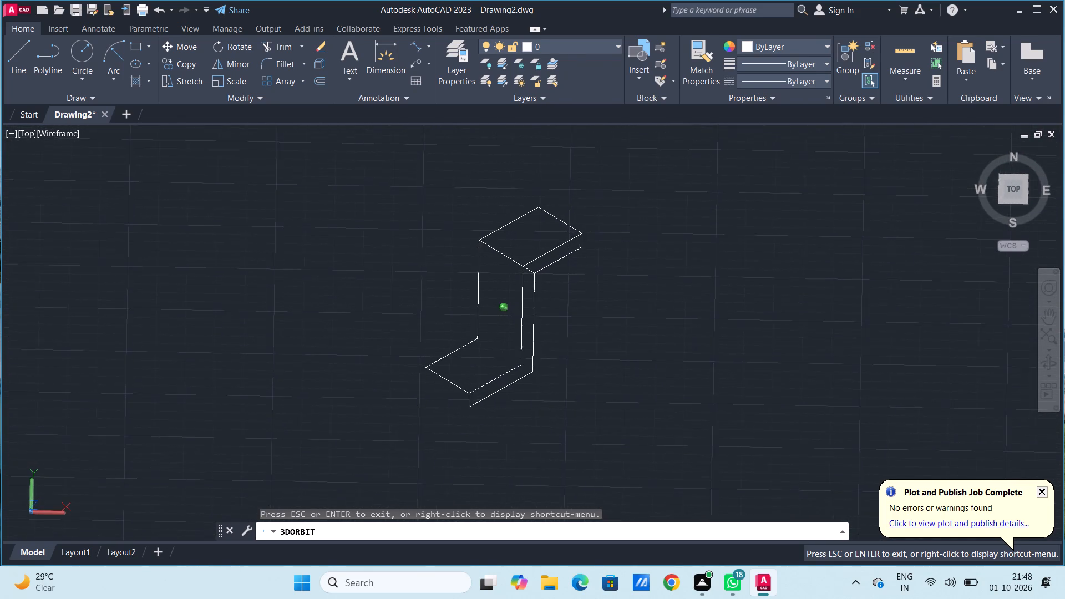
drag(616, 403, 620, 405)
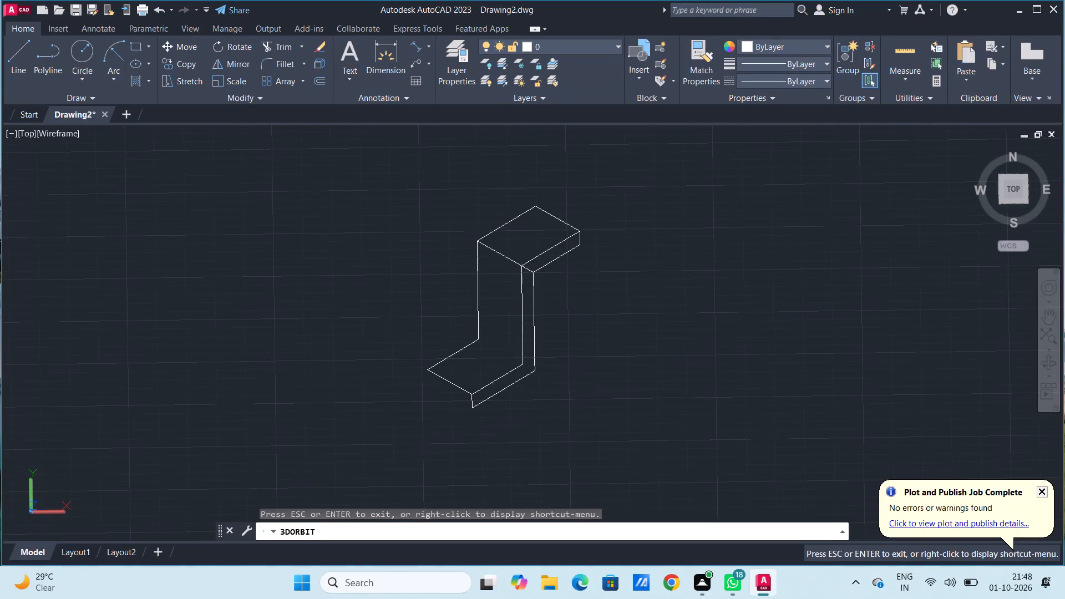
key(Escape)
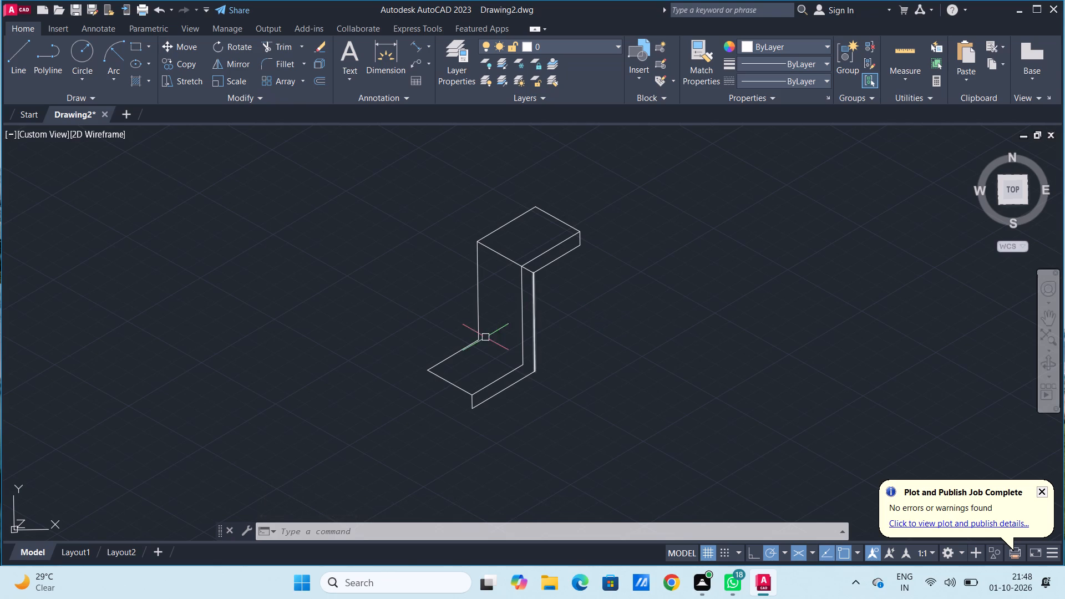
From the lower end of the base's front 8-unit edge, draw lines of 30 units at 150° and 8 units at 90°.
click(21, 46)
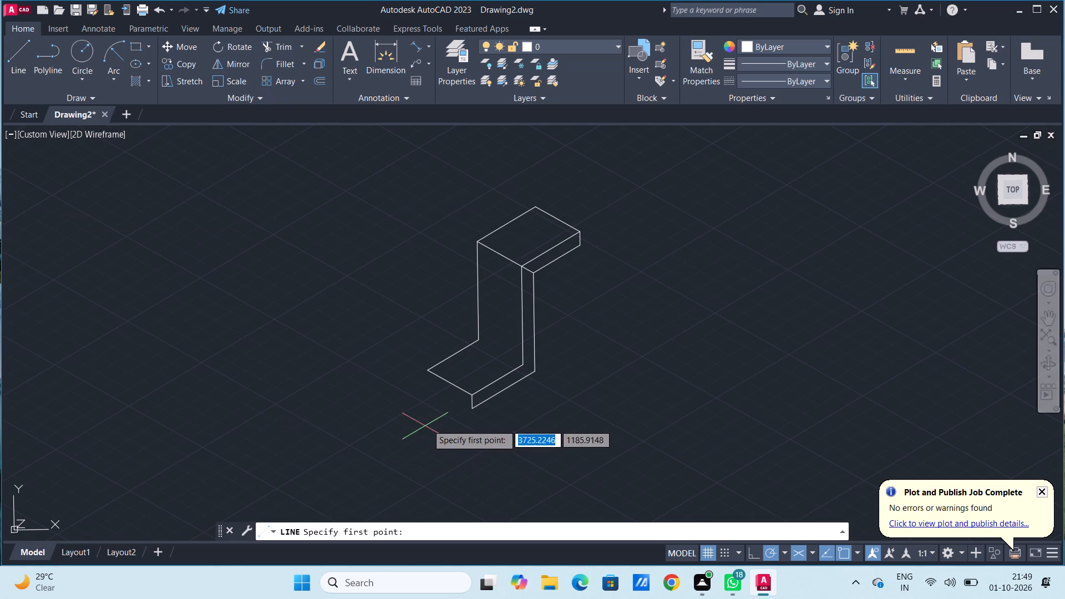
click(475, 407)
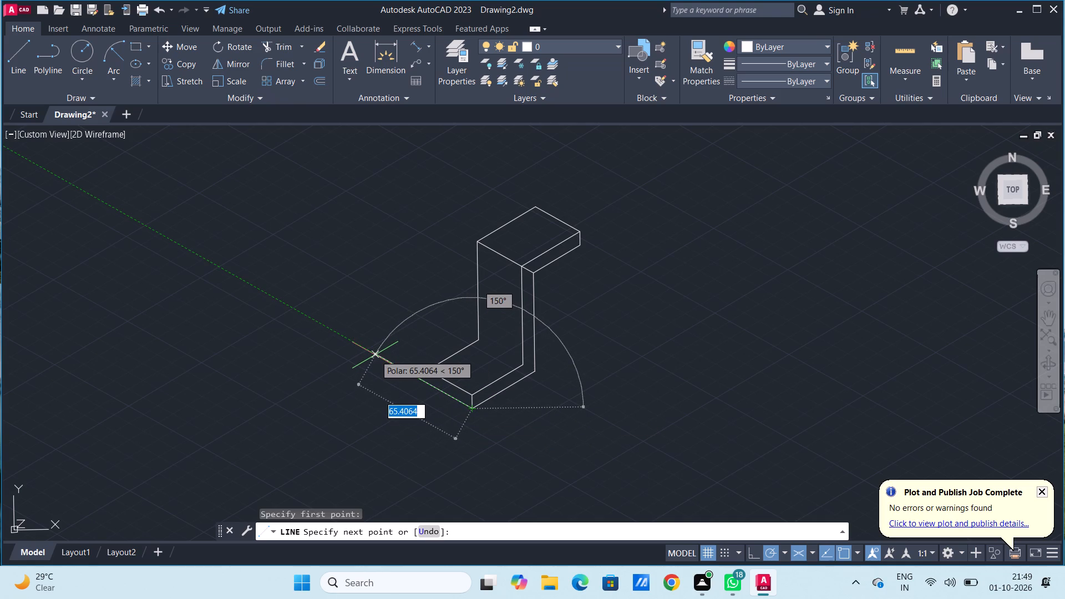
text(30)
key(Return)
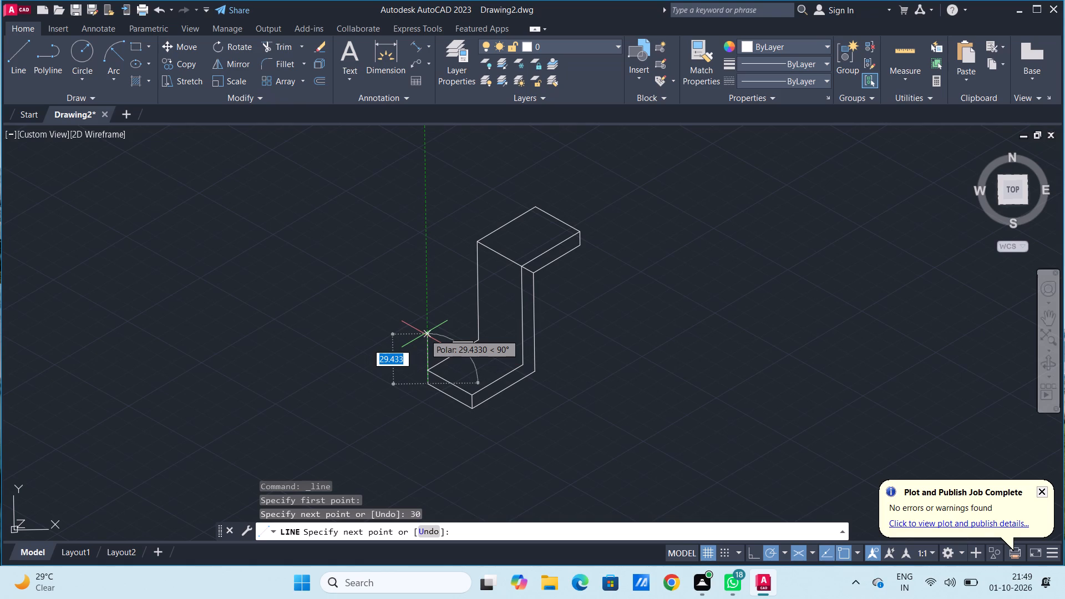
key(8)
key(Return)
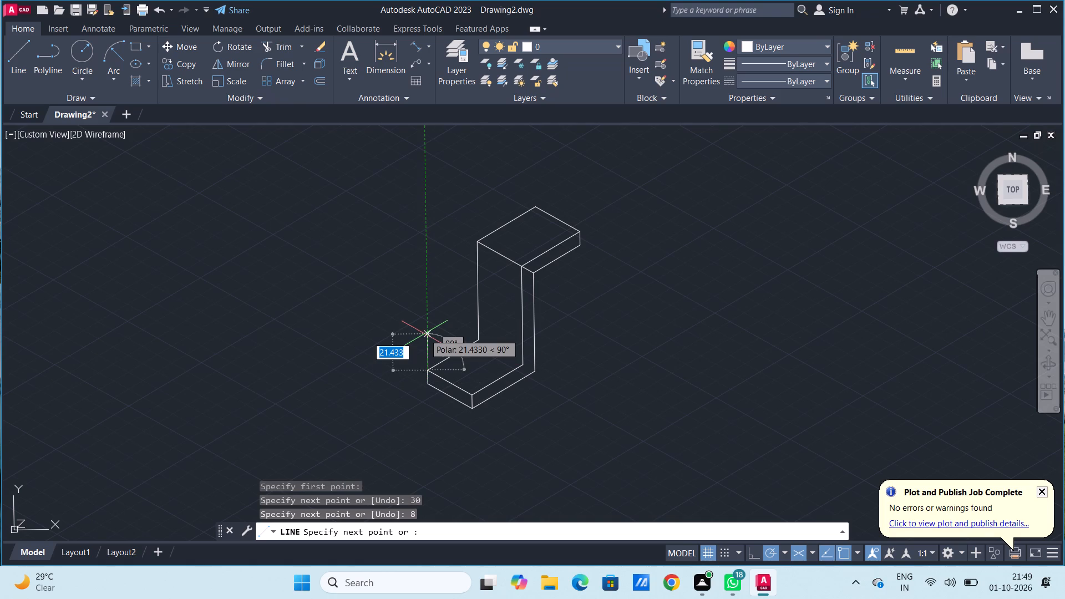
key(Escape)
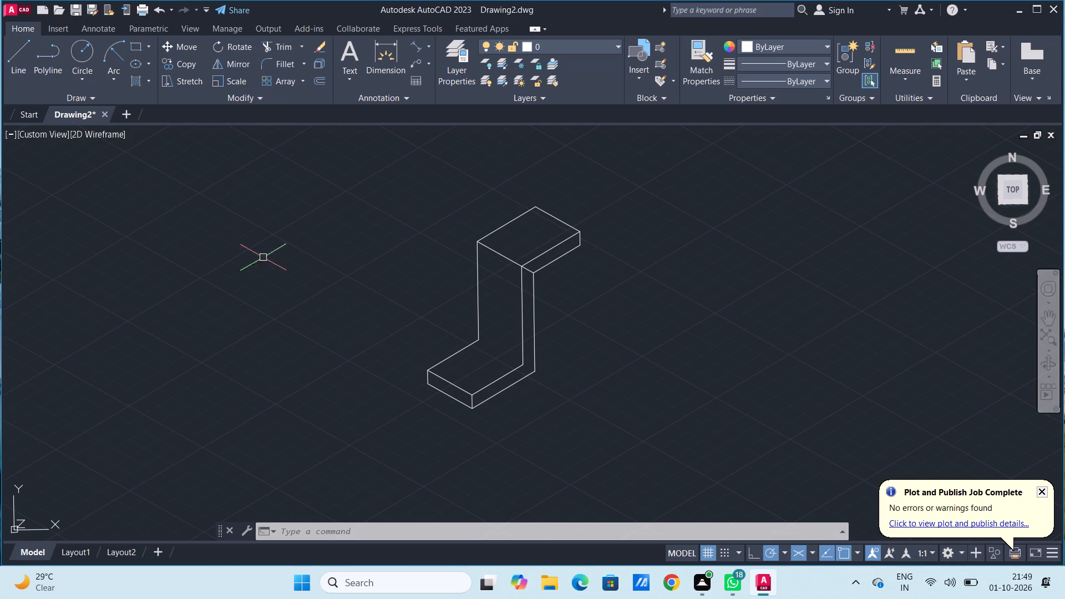
Draw the 30-unit edge joining the feet of the two verticals where the upright meets the base's top face.
key(l)
key(Return)
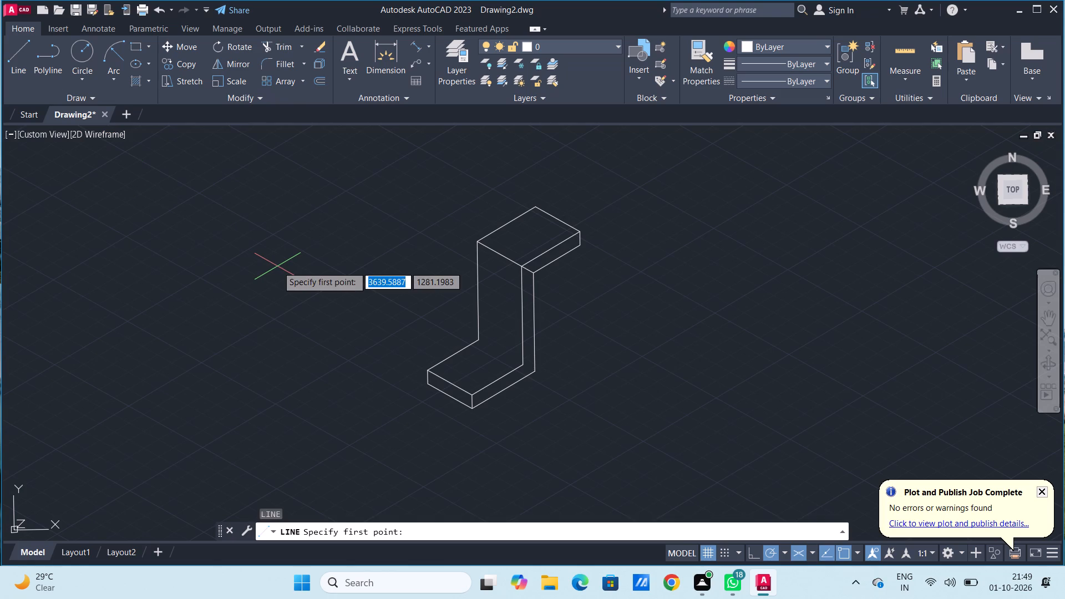
click(479, 338)
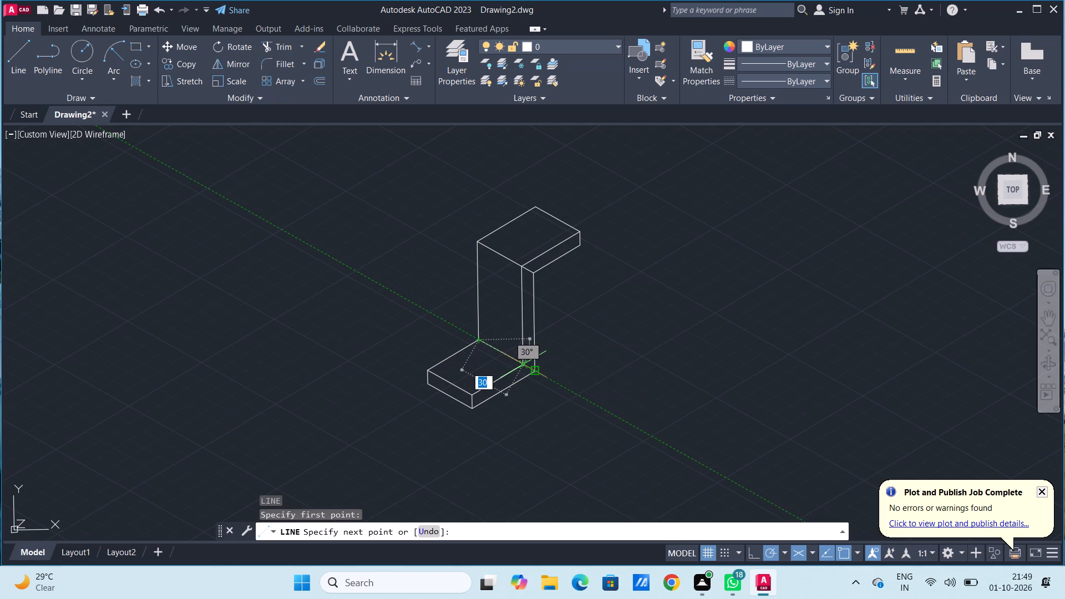
click(522, 366)
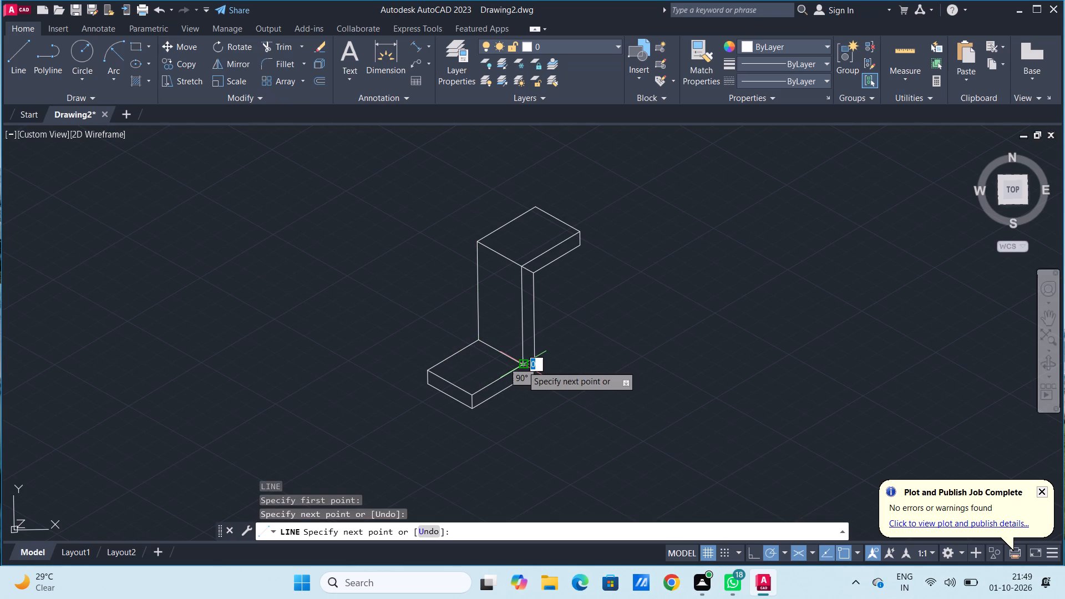
key(Escape)
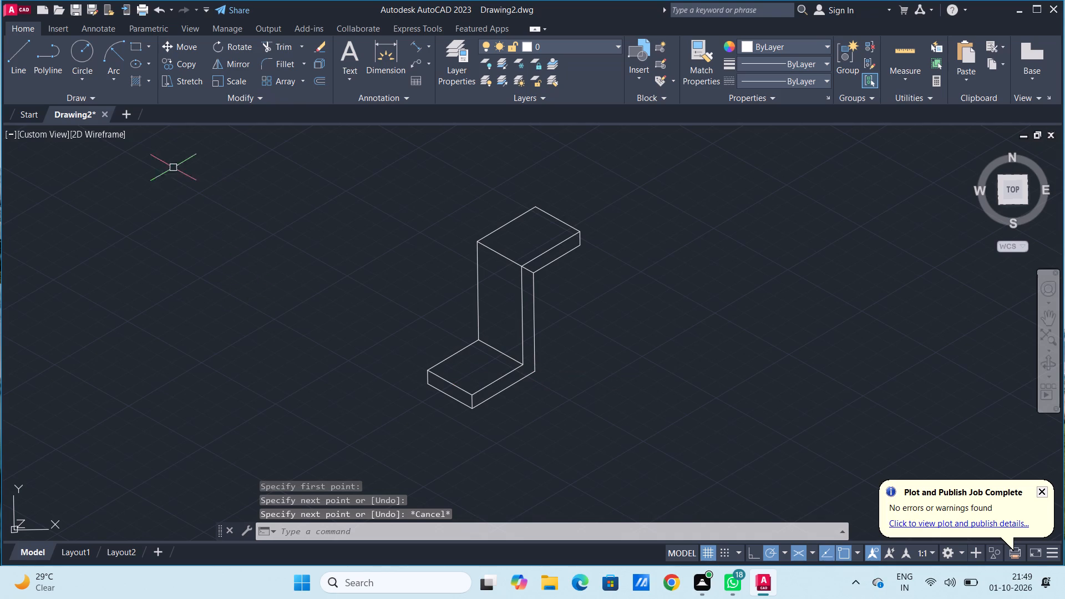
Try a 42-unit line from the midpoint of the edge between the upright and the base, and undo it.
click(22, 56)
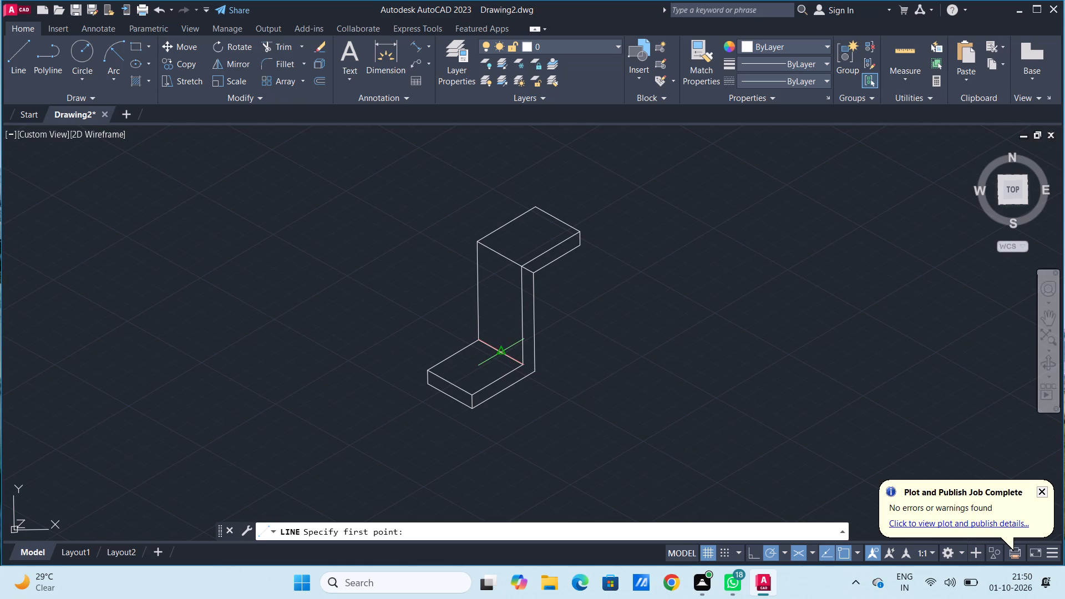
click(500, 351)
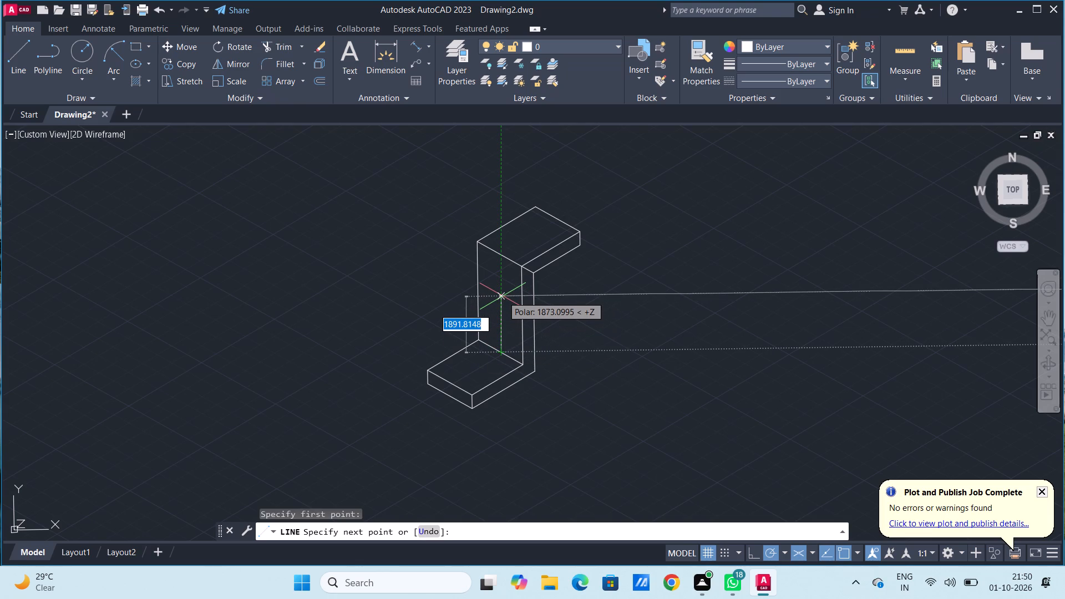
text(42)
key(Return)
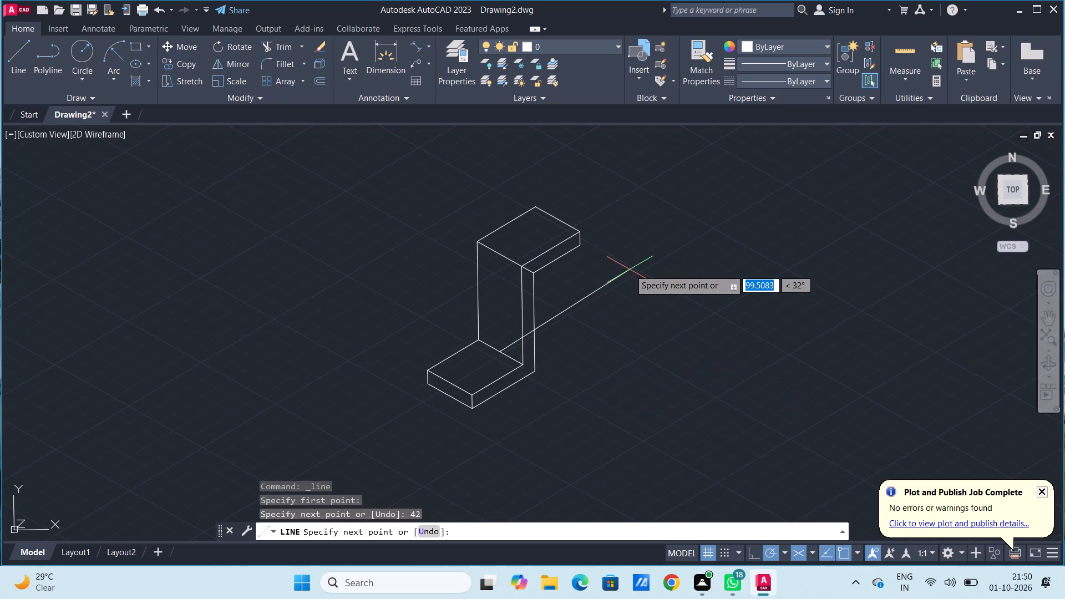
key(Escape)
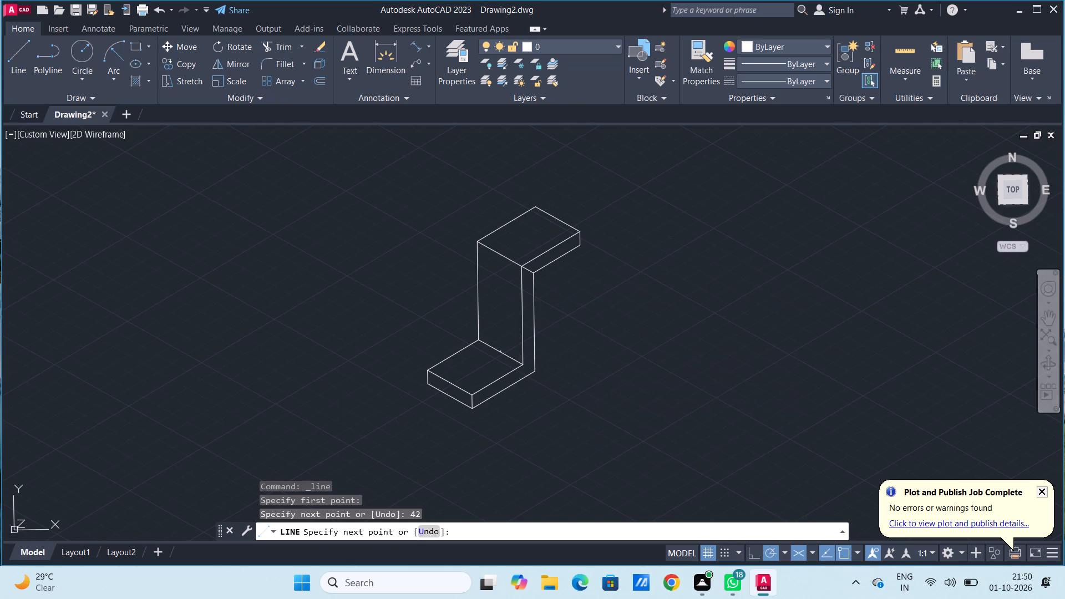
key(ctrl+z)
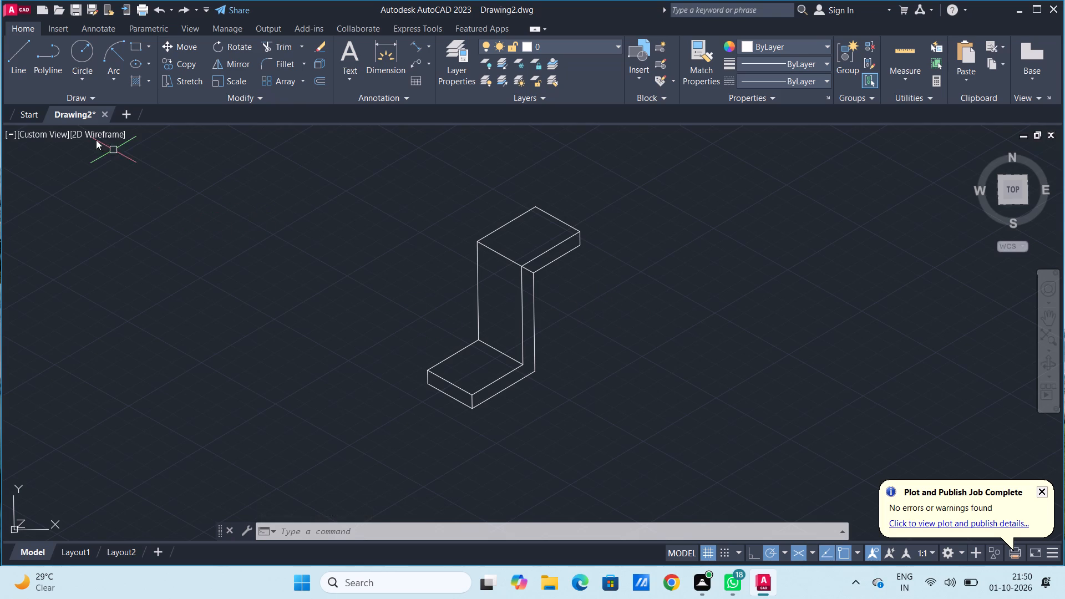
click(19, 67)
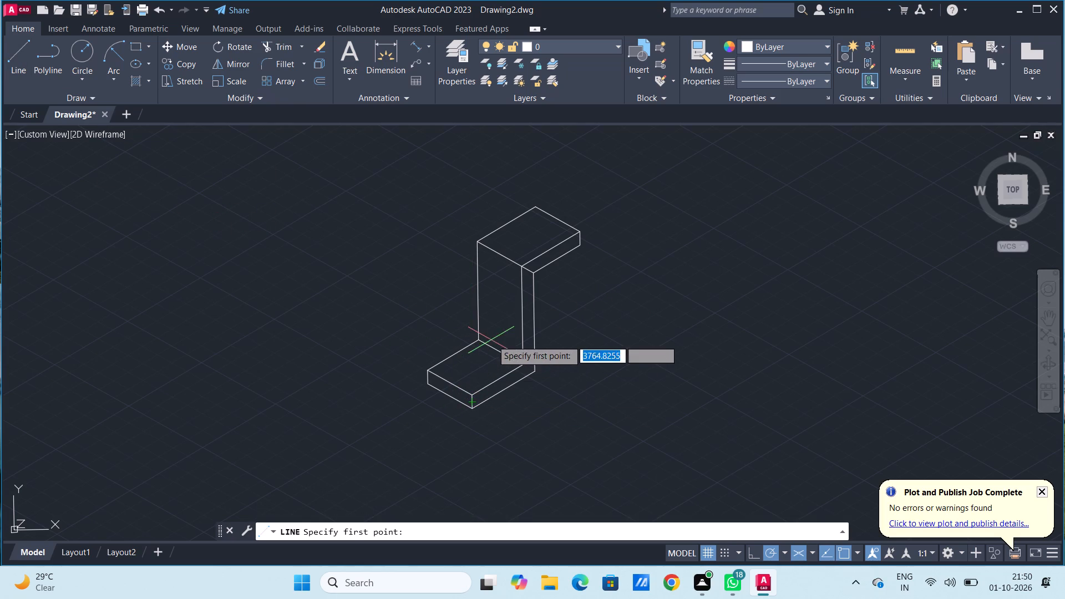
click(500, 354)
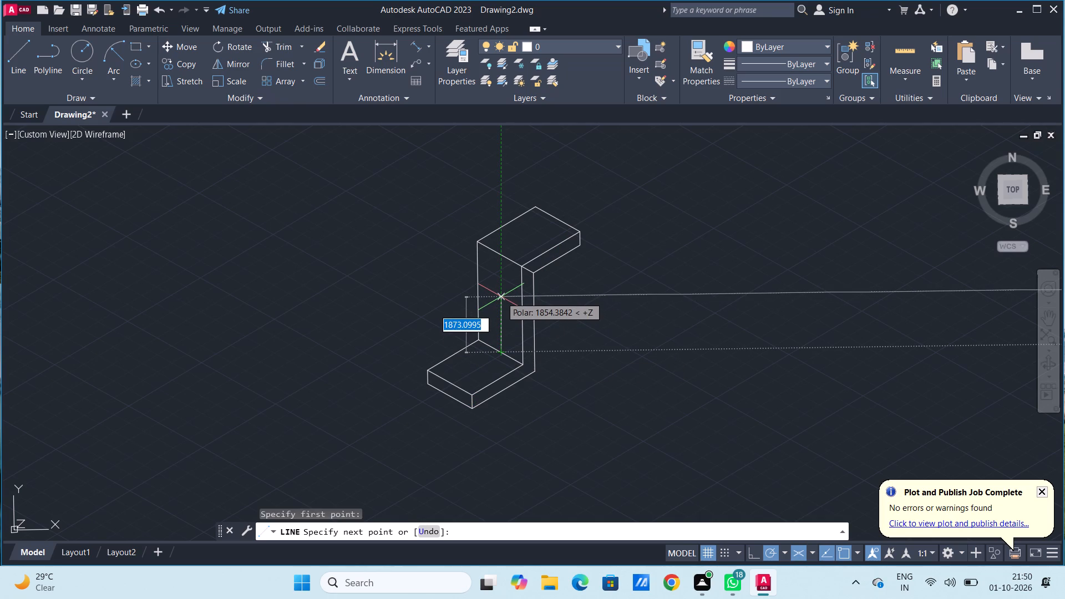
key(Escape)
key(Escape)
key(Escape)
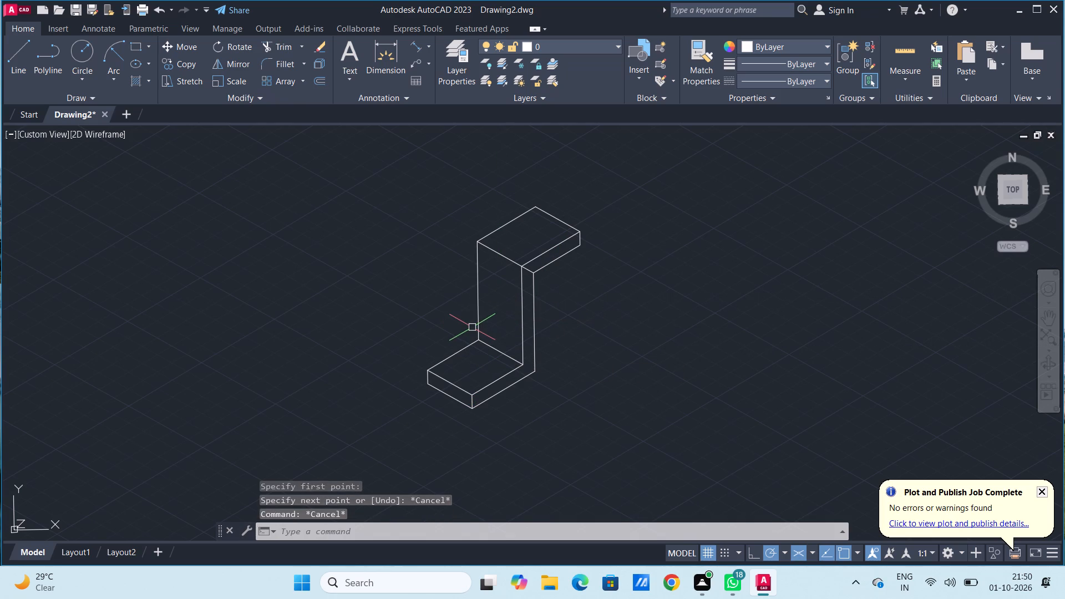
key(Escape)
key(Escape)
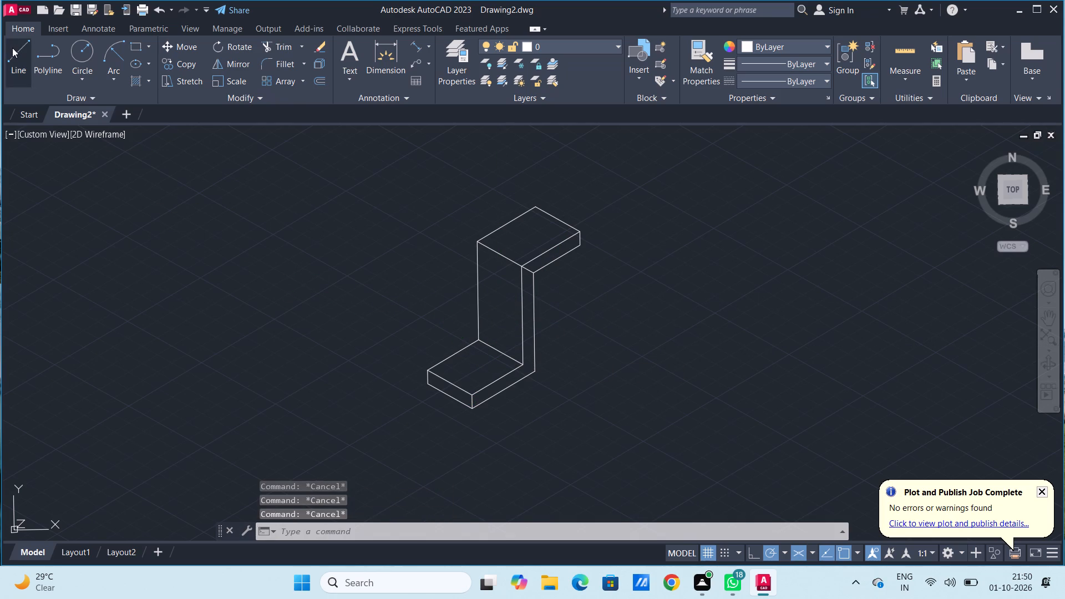
Draw a 42-unit vertical line at 90° from the midpoint of the edge between the upright and the base.
click(15, 53)
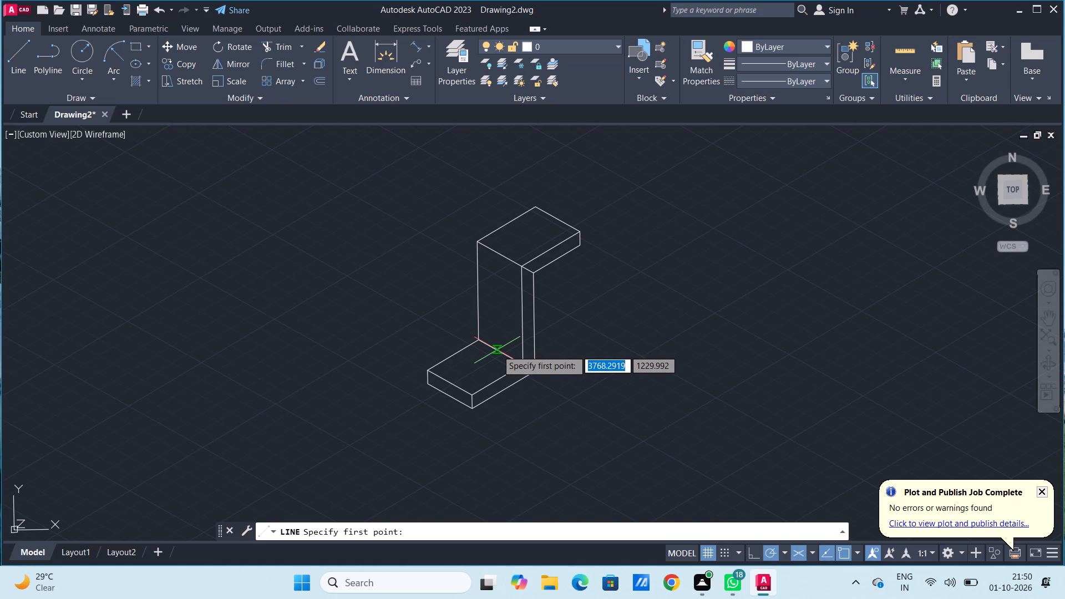
click(501, 355)
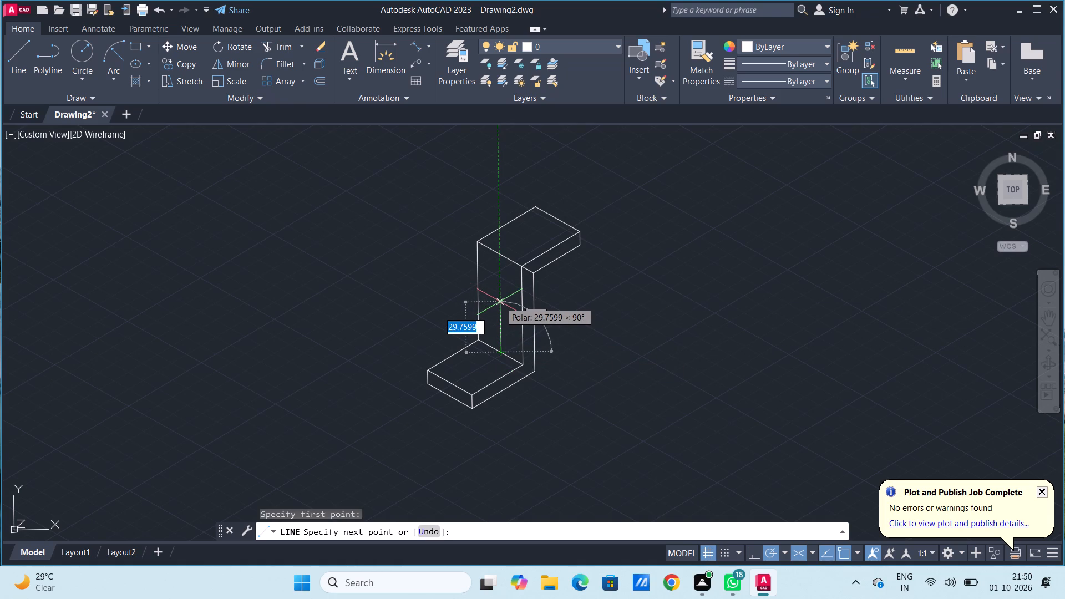
text(42)
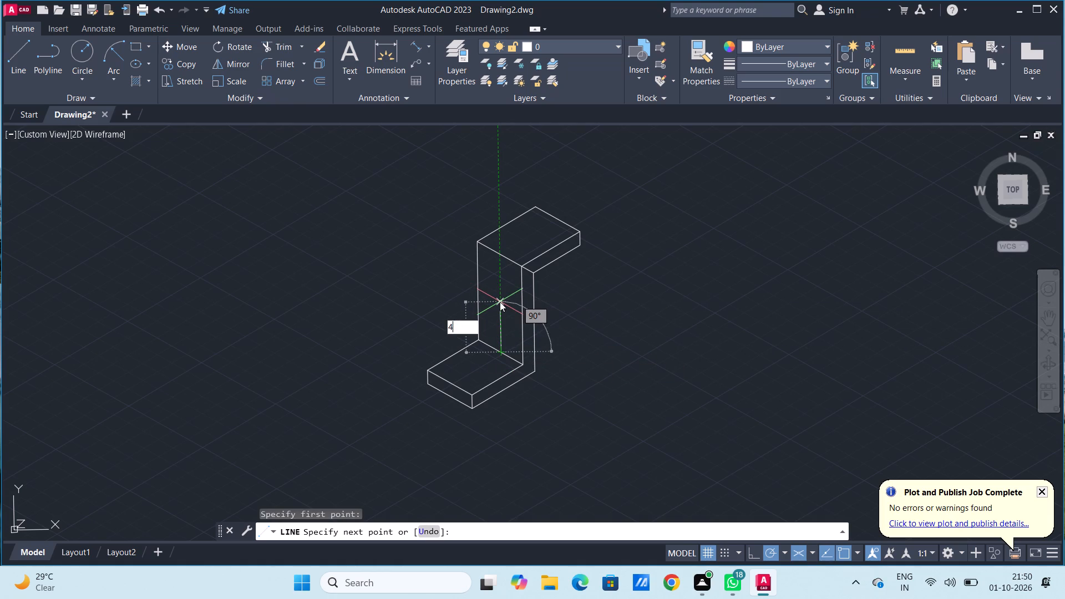
key(Return)
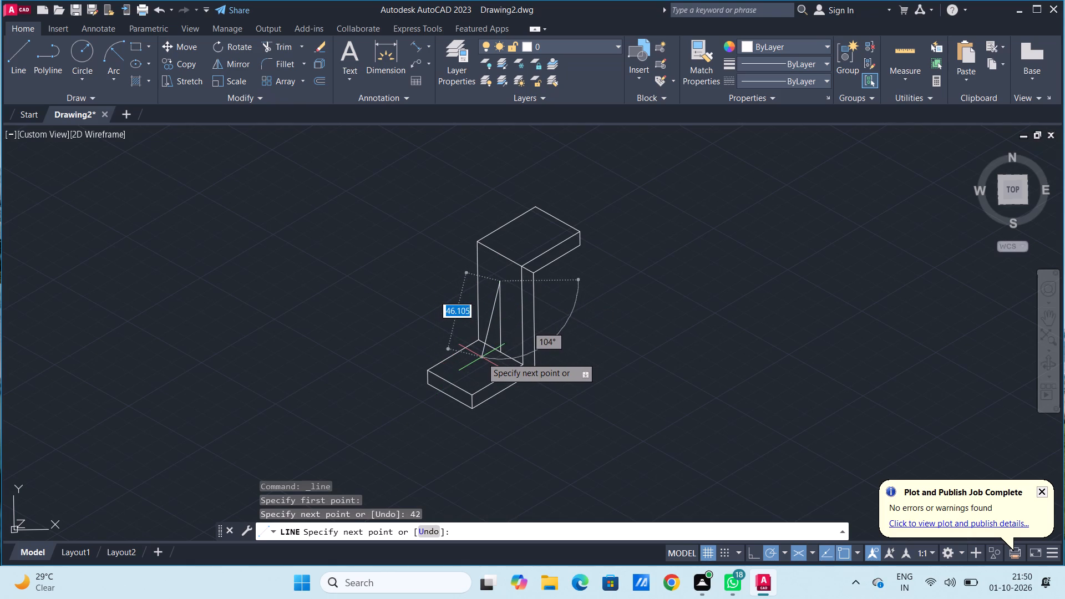
key(Escape)
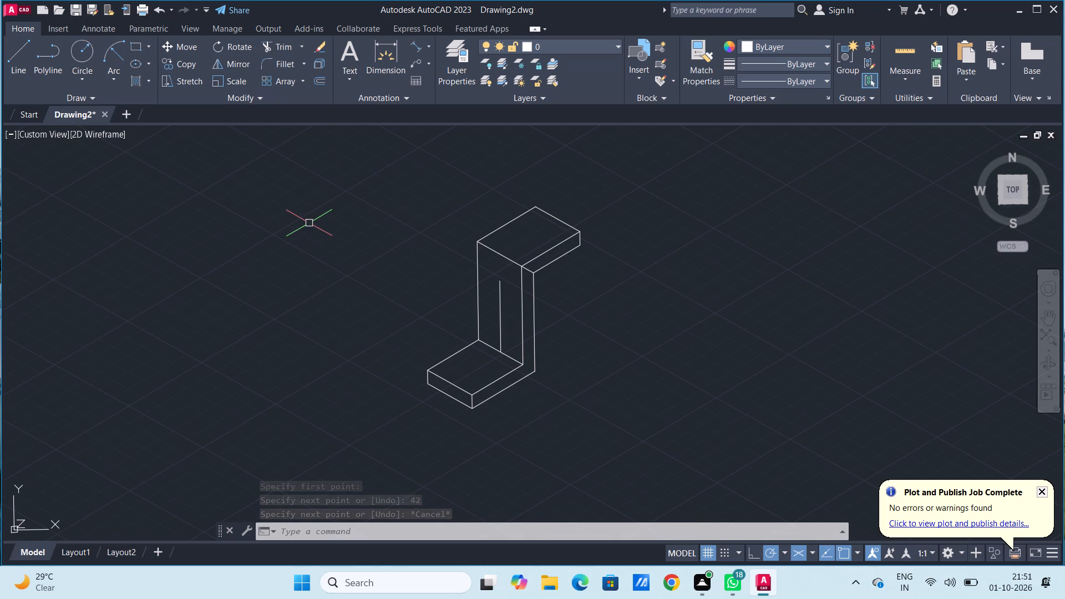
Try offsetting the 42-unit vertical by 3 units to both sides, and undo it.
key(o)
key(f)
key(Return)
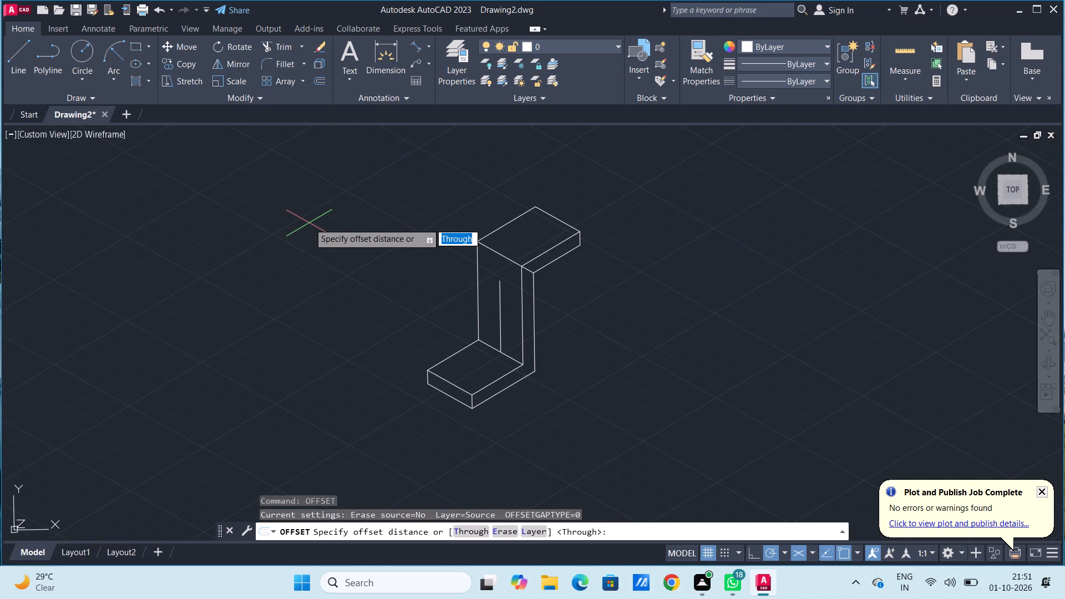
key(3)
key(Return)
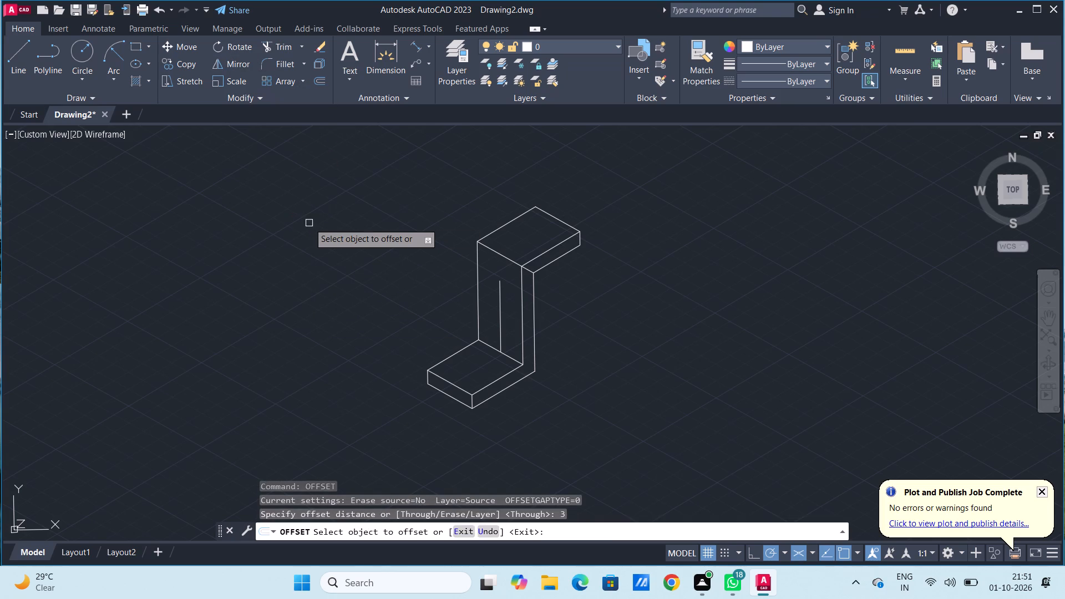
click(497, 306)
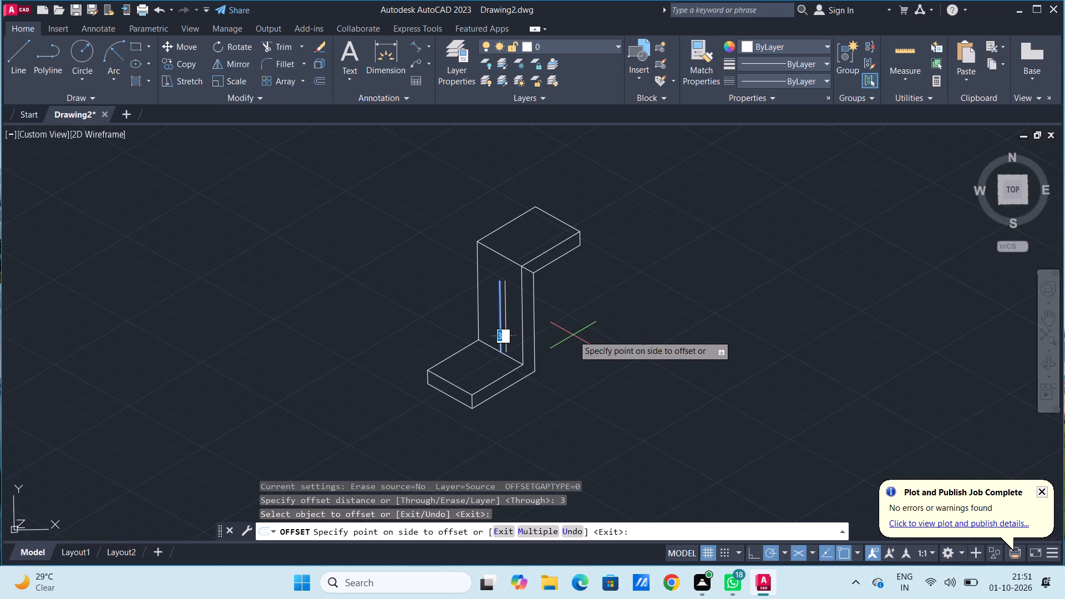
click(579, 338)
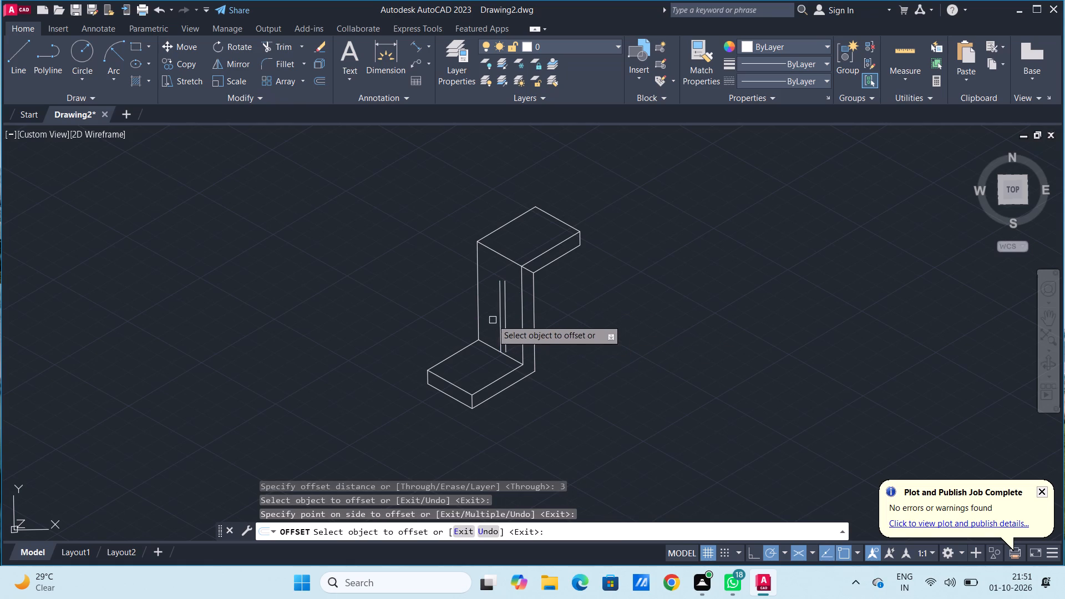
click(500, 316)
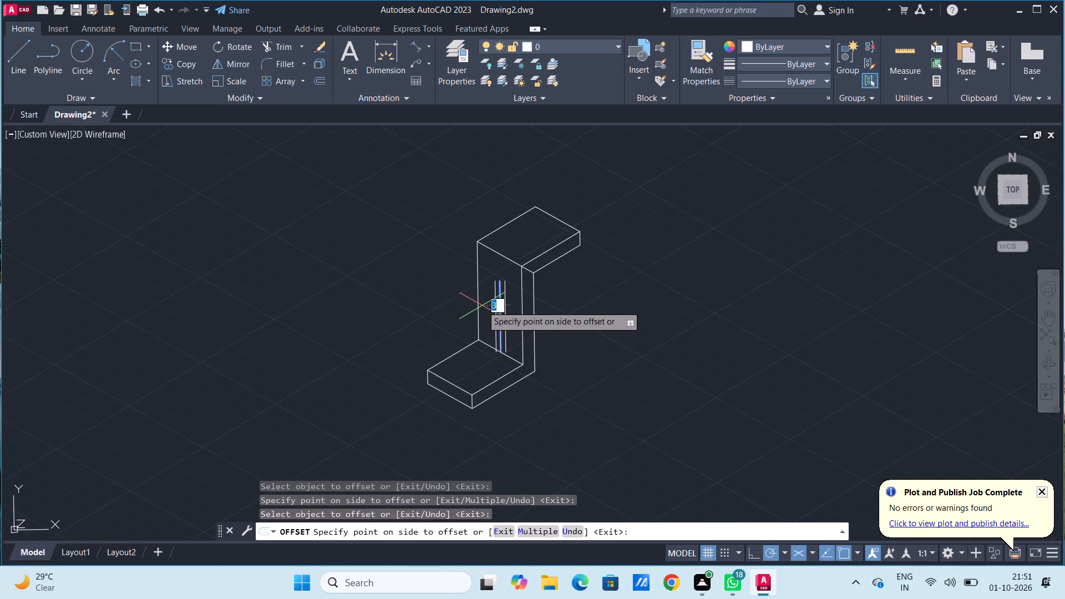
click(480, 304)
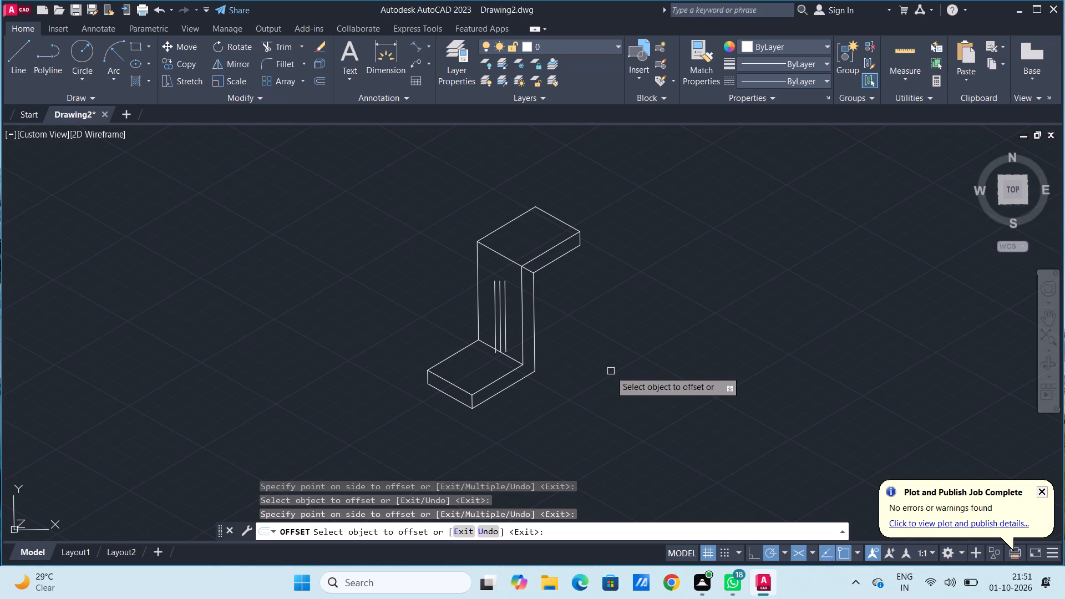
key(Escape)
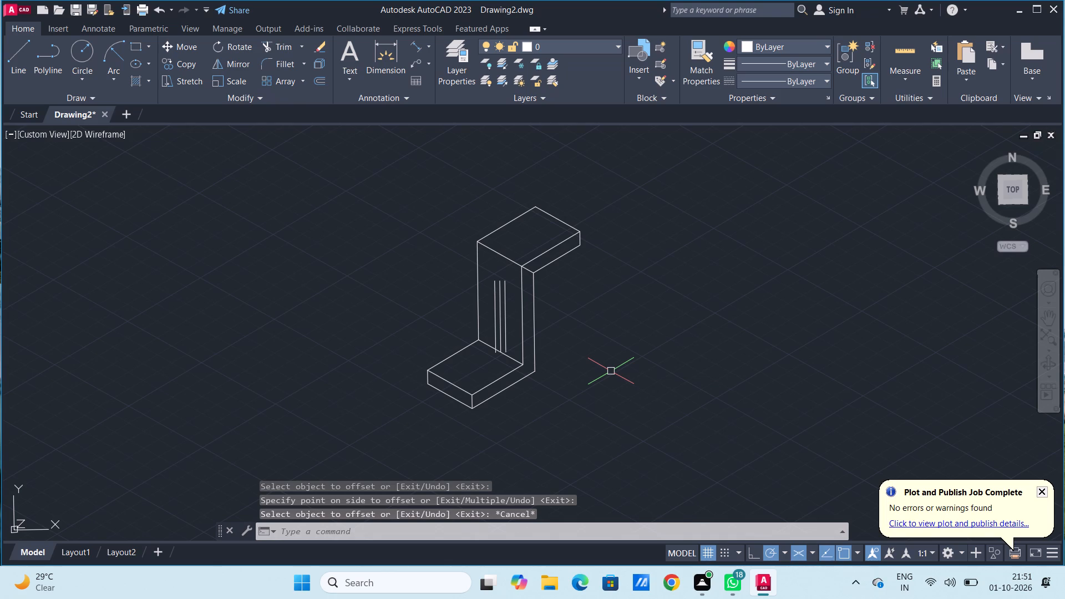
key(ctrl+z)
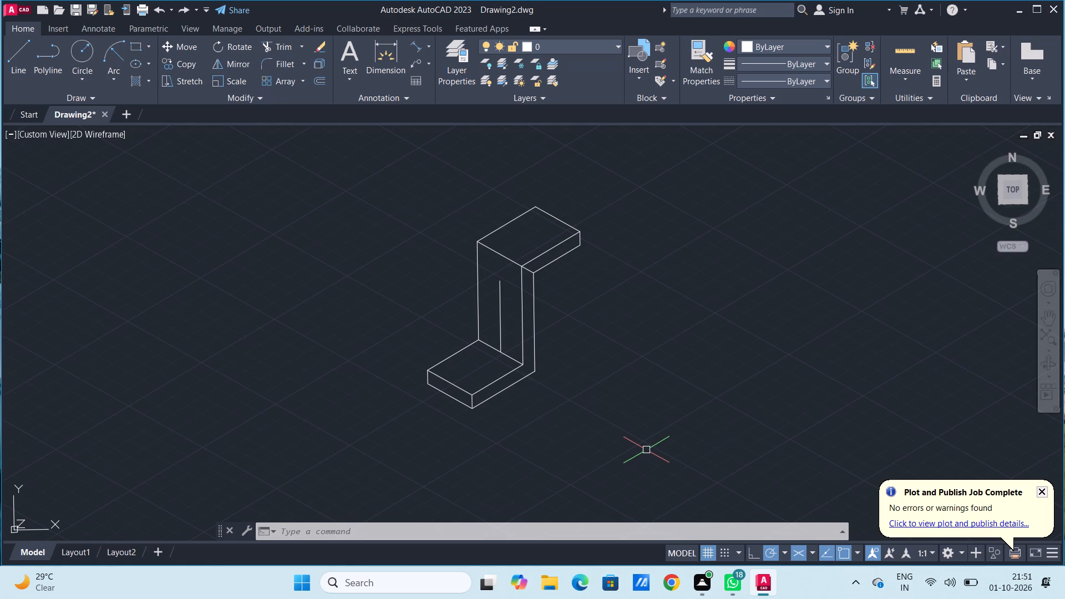
From the foot of the 42-unit vertical, draw a 23-unit line at 210° across the base, closed by a sloping line to the vertical's top.
click(21, 60)
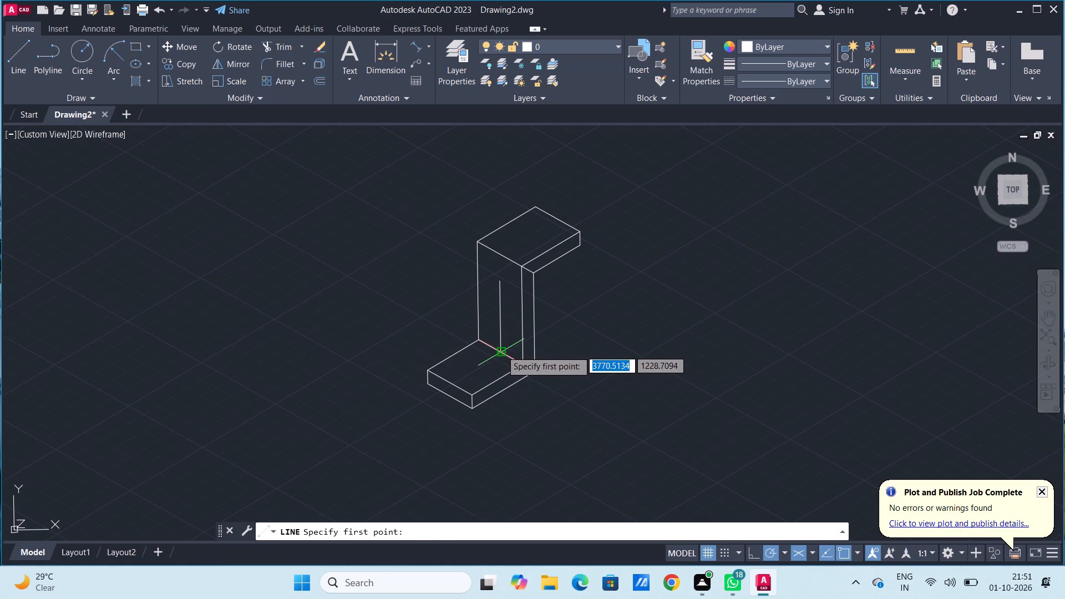
click(501, 351)
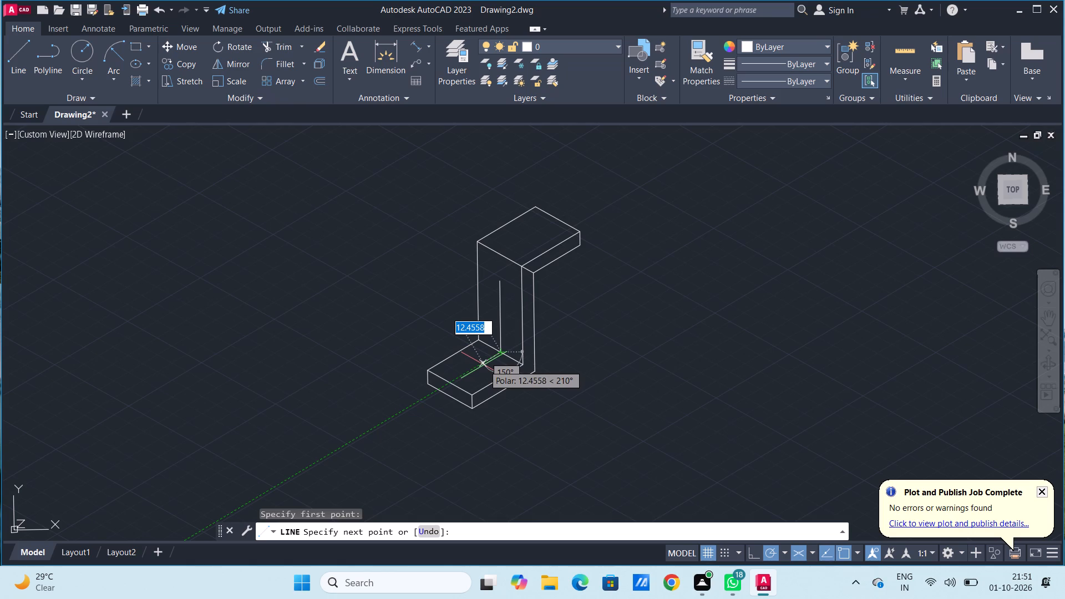
text(23)
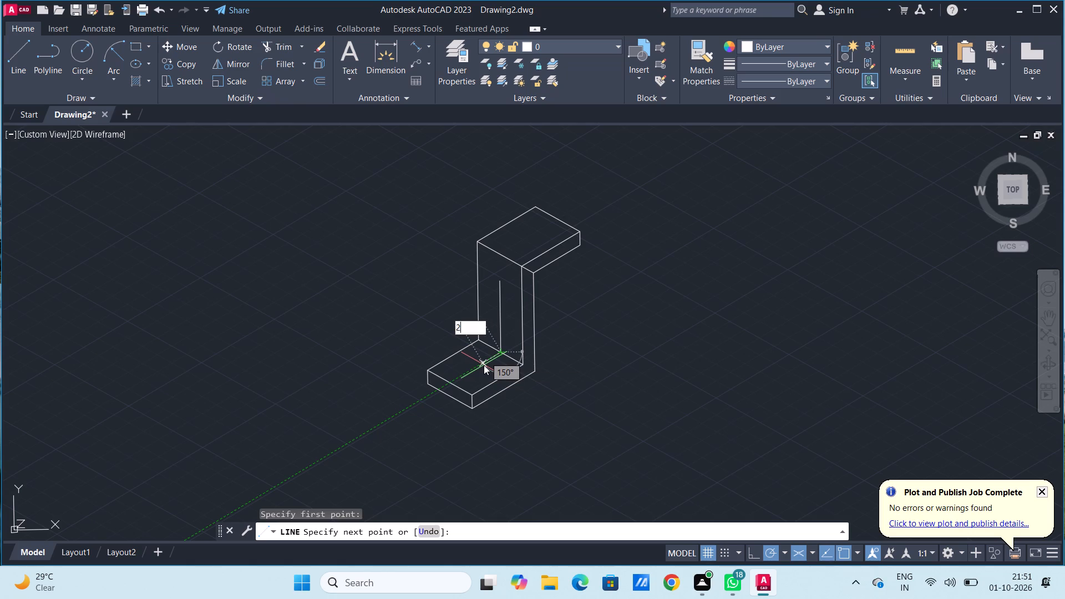
key(Return)
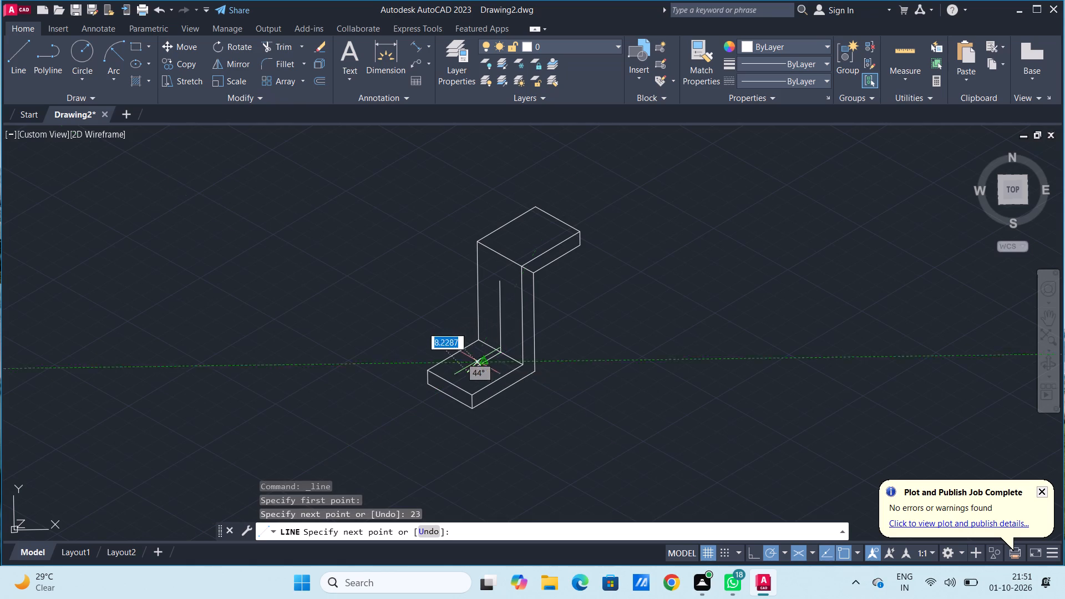
click(500, 280)
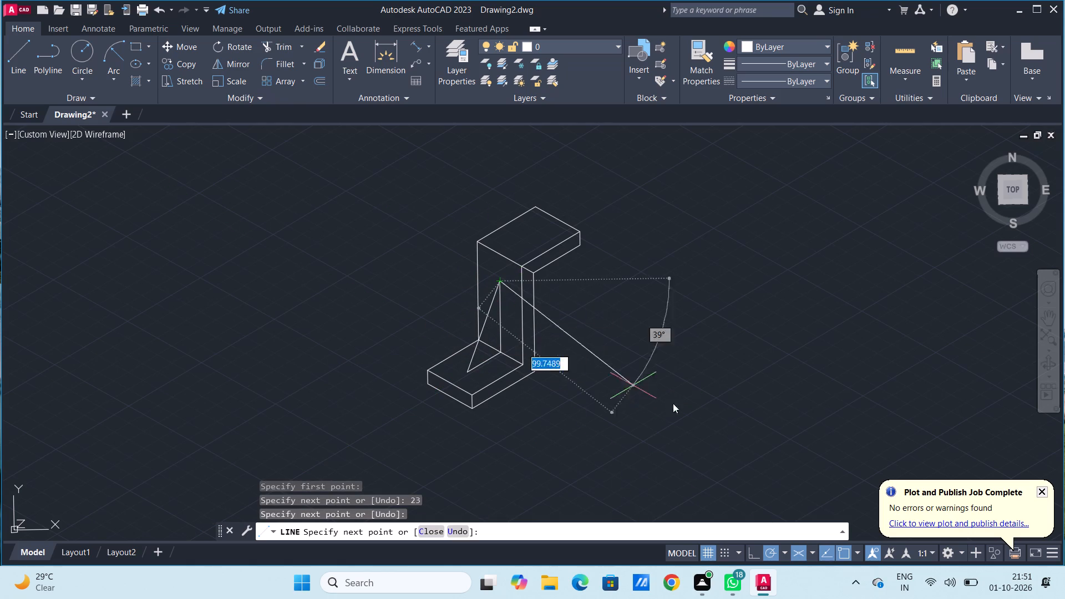
key(Escape)
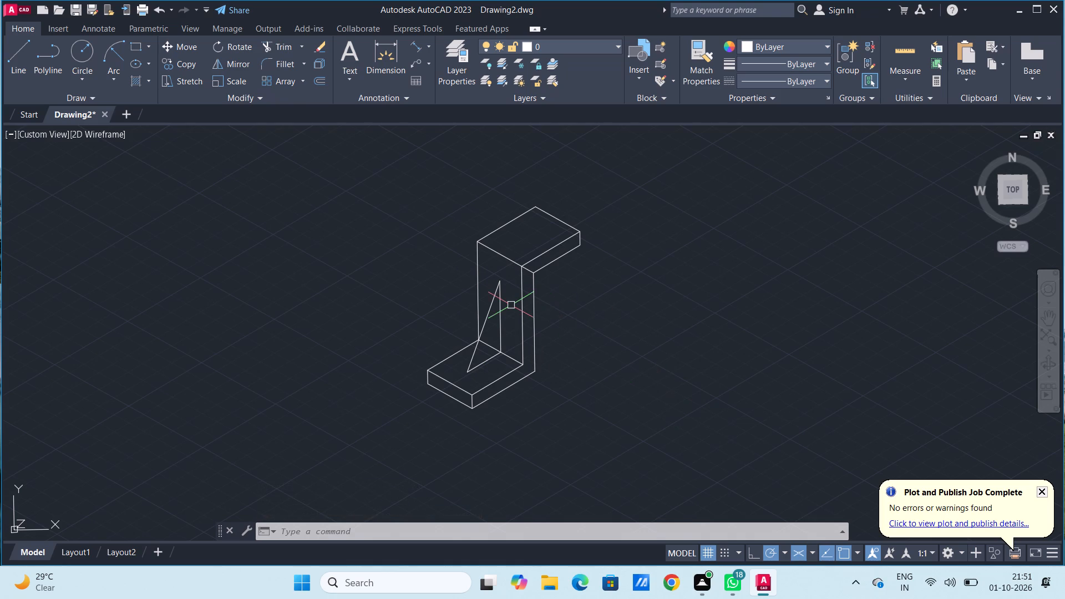
From the rib's apex, draw a 3-unit line at 330° and a line about 45 units long at 270°, past the upright-base edge.
scroll(510, 305, up, 2)
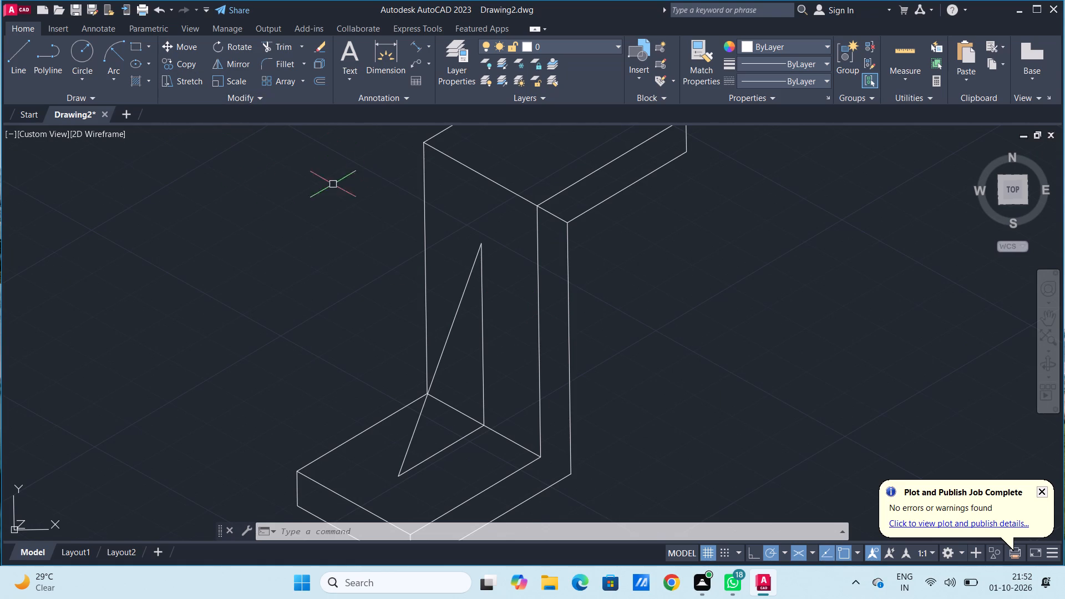
click(18, 57)
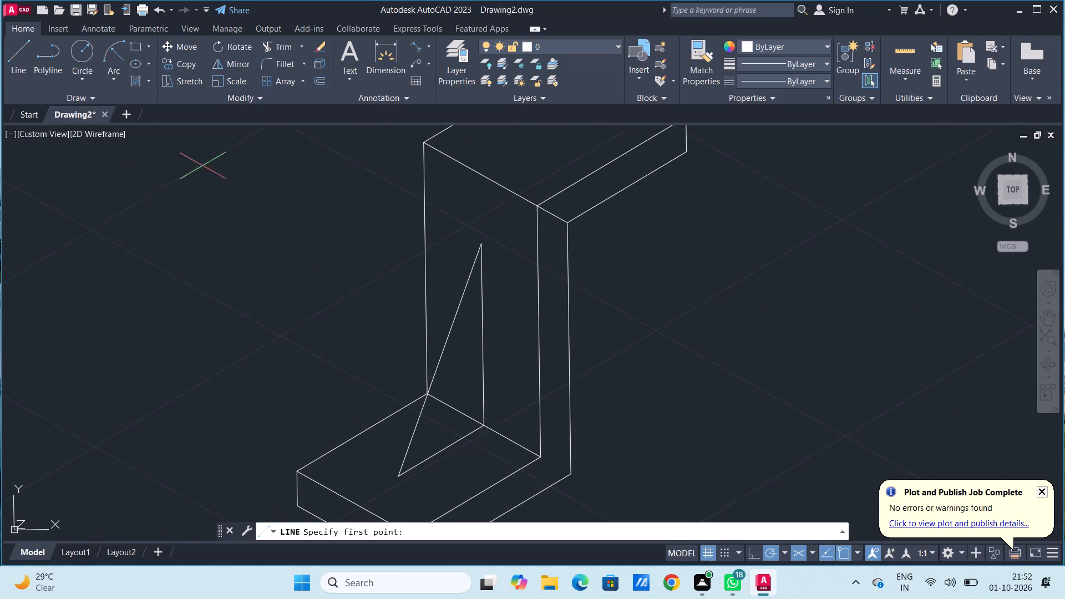
click(480, 245)
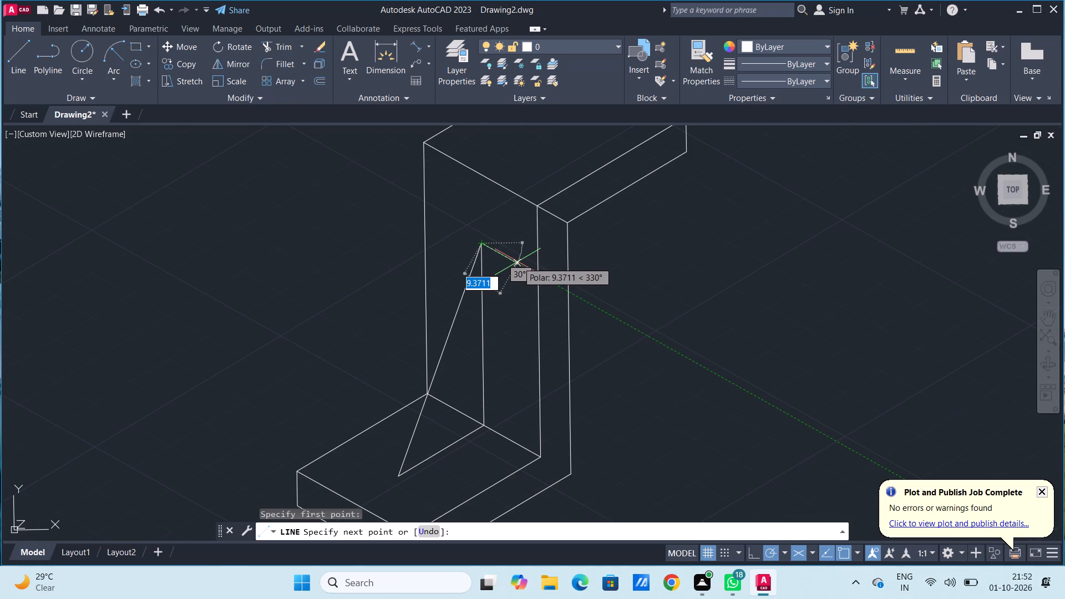
key(3)
key(Return)
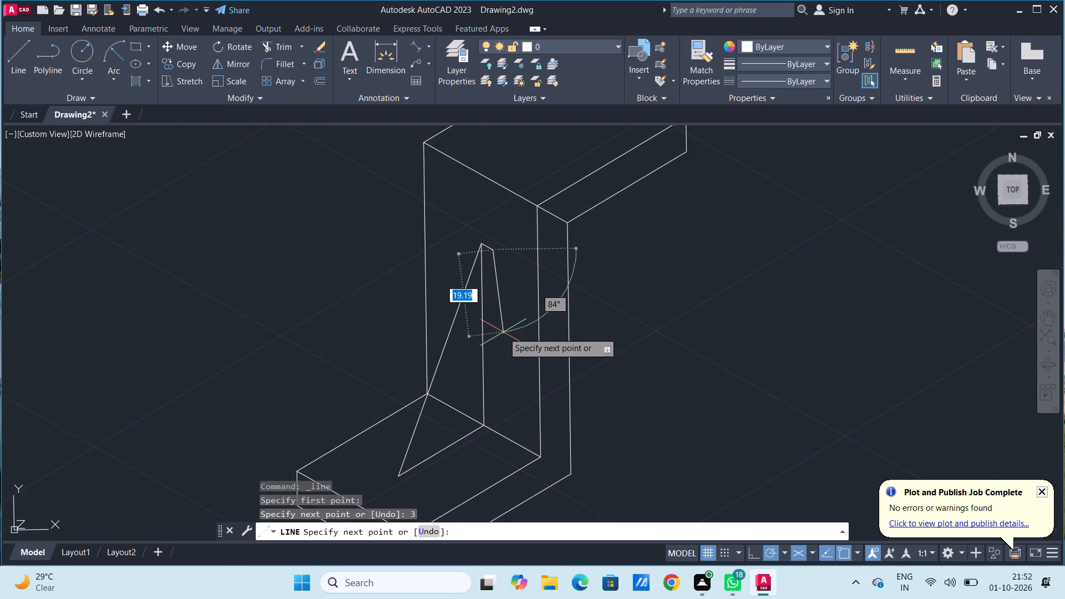
click(495, 446)
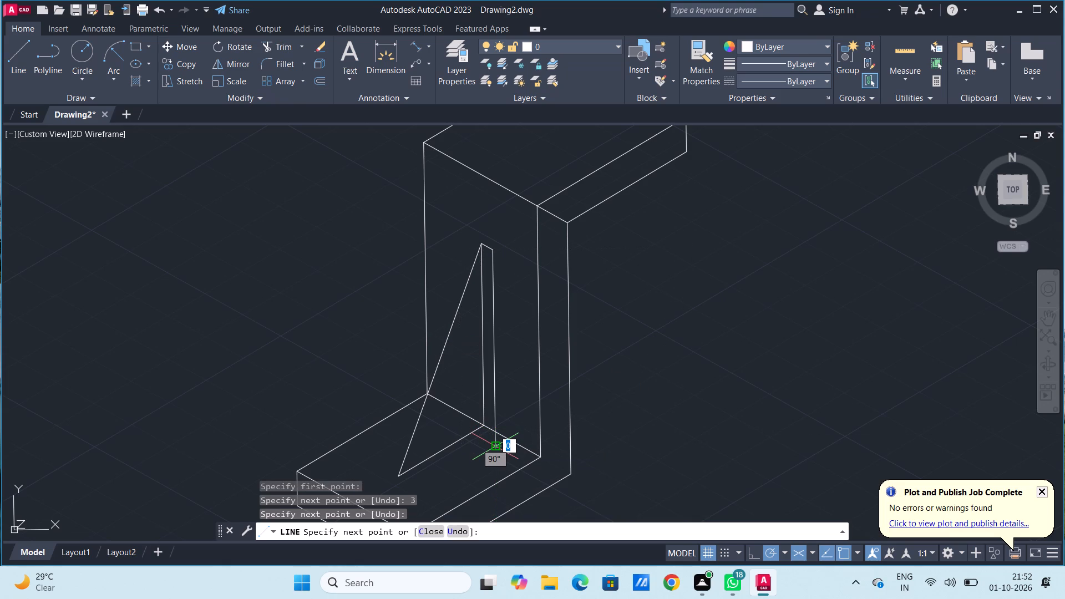
key(Escape)
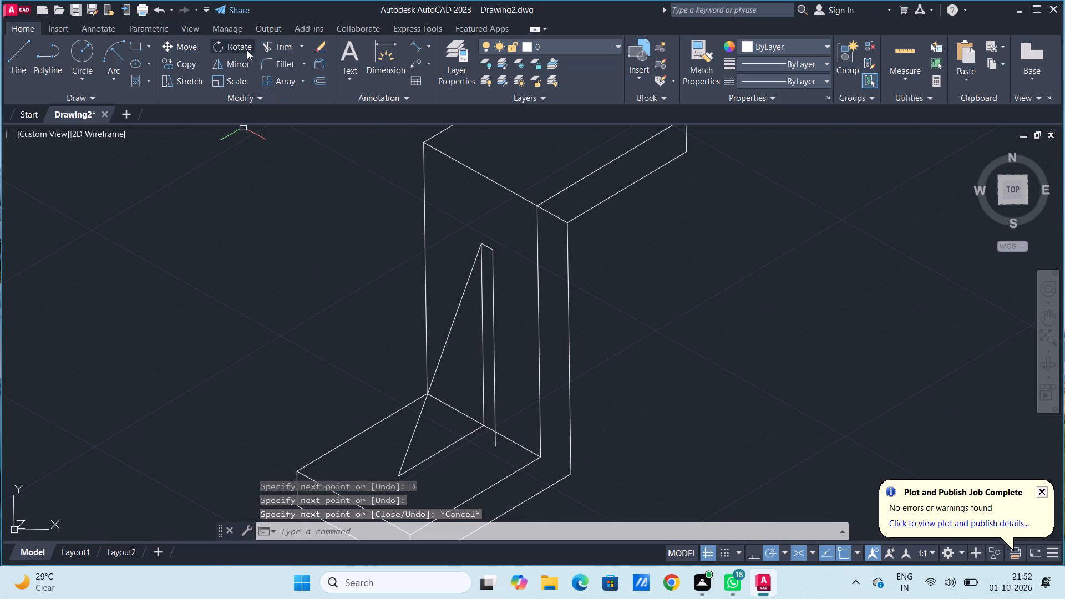
Trim the end of the new vertical that extends below the edge between the upright and the base.
click(266, 48)
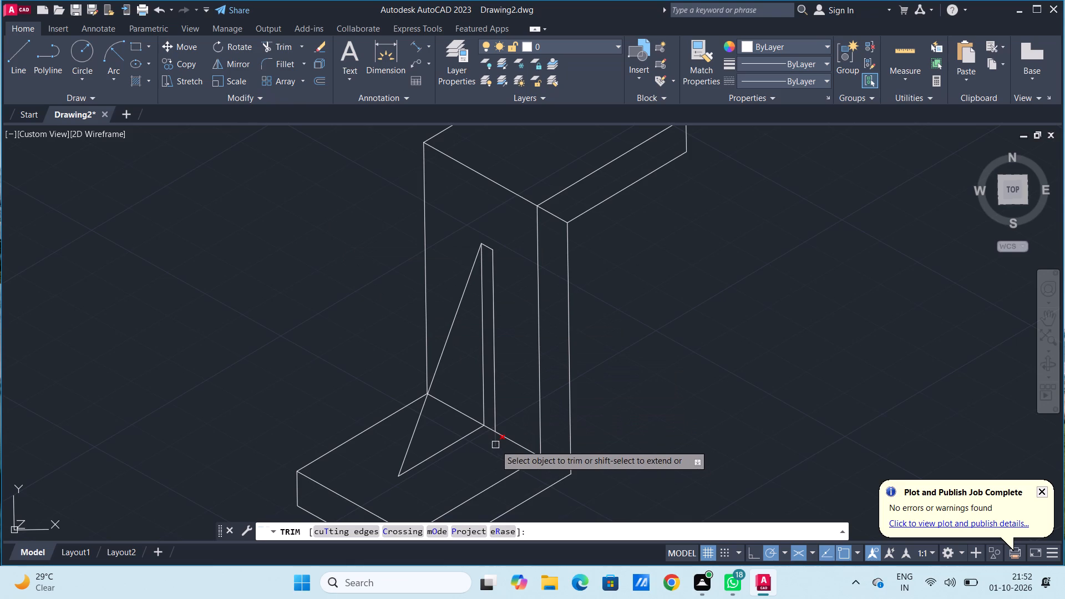
click(495, 445)
key(Escape)
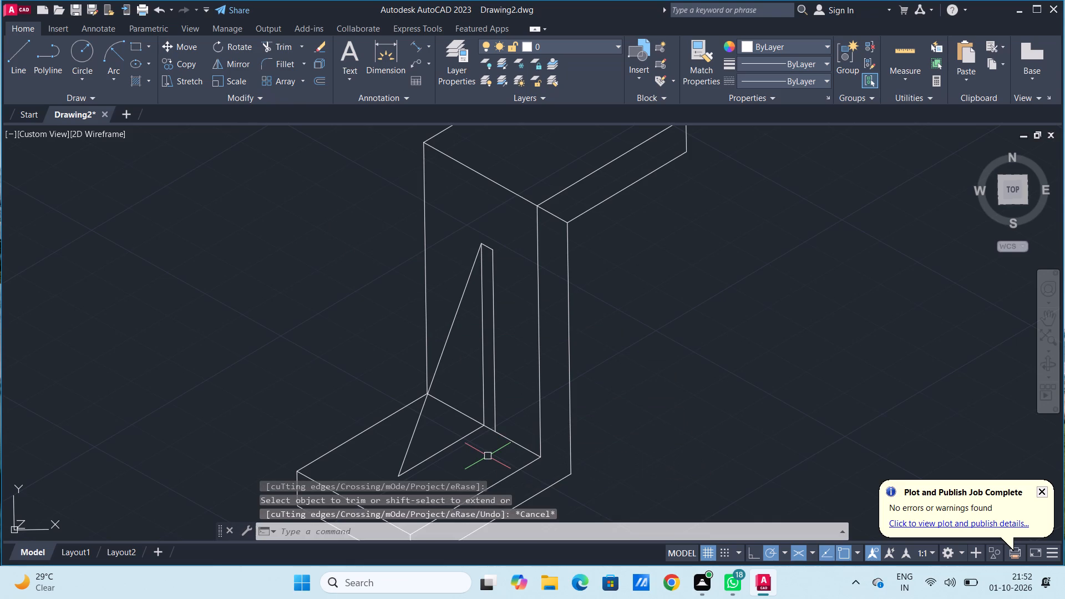
From the trimmed vertical's foot, draw the rib's base outline: 23 units at 210°, 6 units at 150°, and 23 units at 30°.
scroll(447, 458, up, 2)
scroll(447, 458, down, 2)
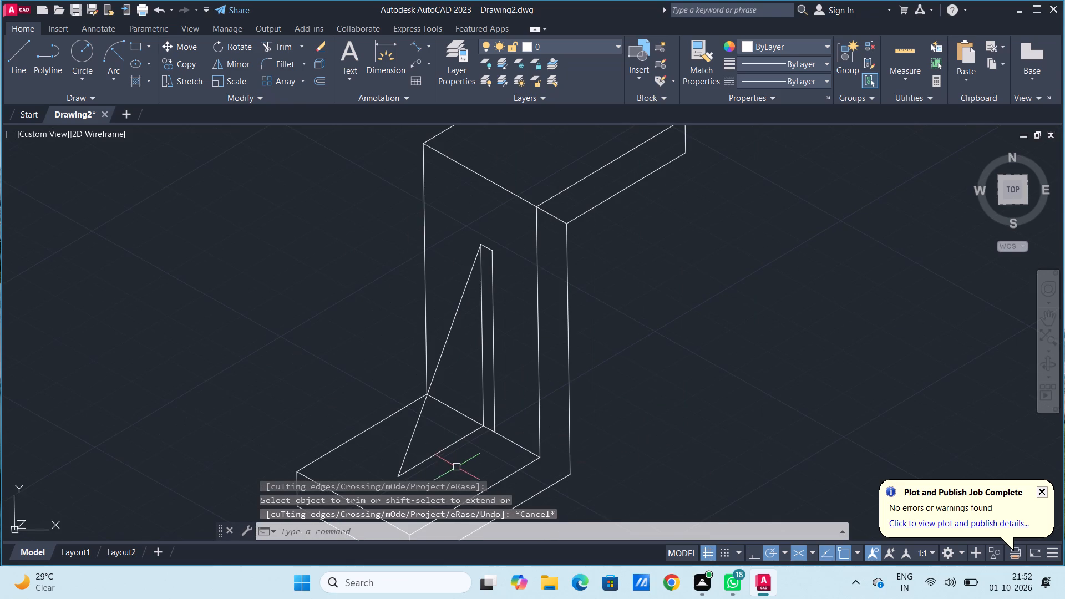
scroll(457, 471, down, 1)
middle_drag(457, 471, 479, 359)
scroll(479, 359, up, 1)
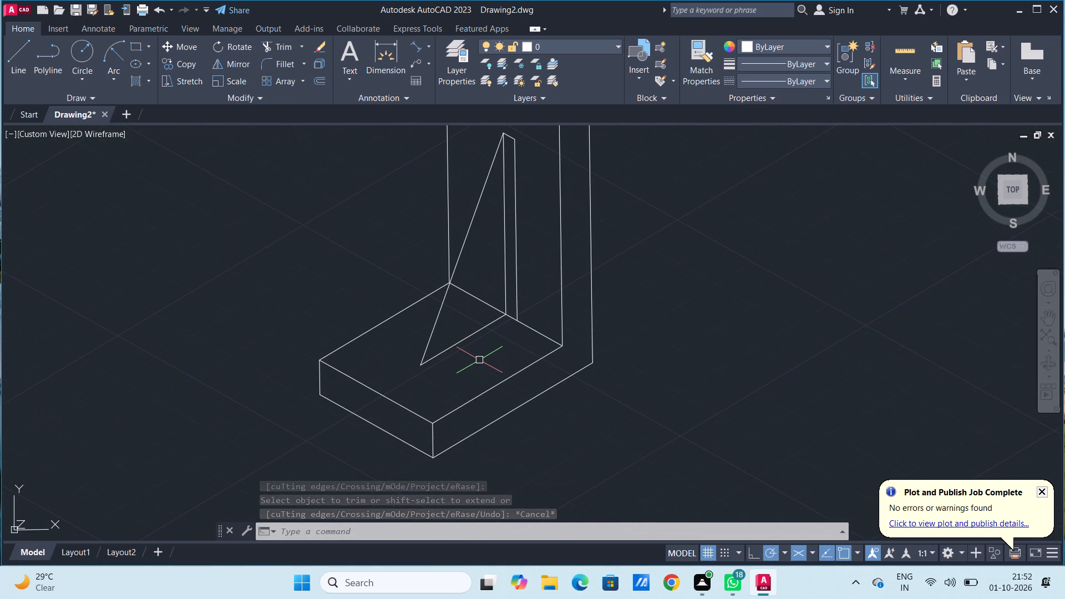
scroll(479, 360, up, 1)
scroll(479, 360, down, 2)
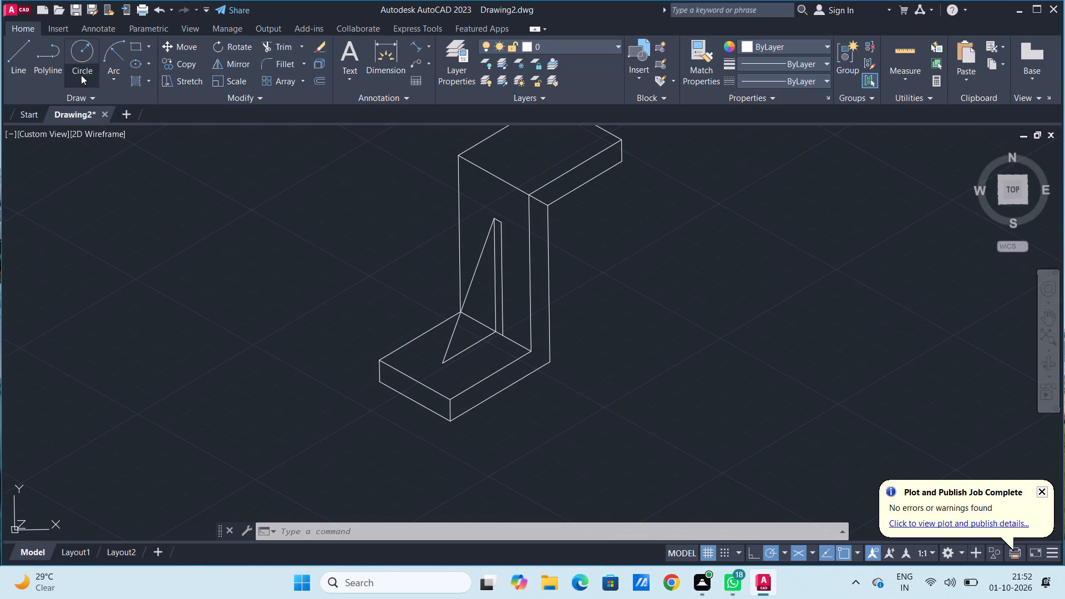
click(20, 53)
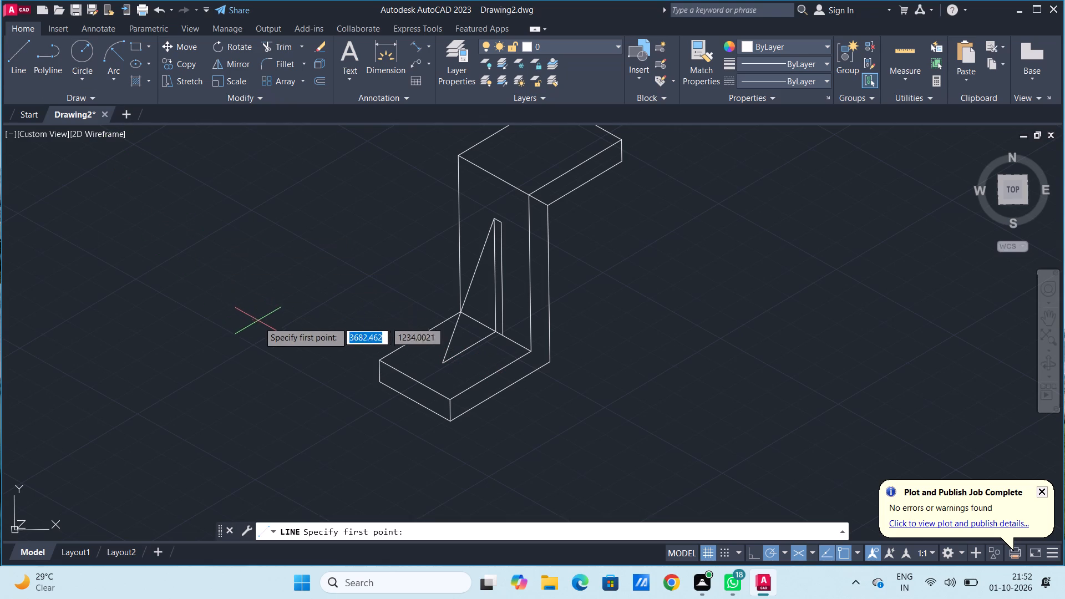
click(500, 333)
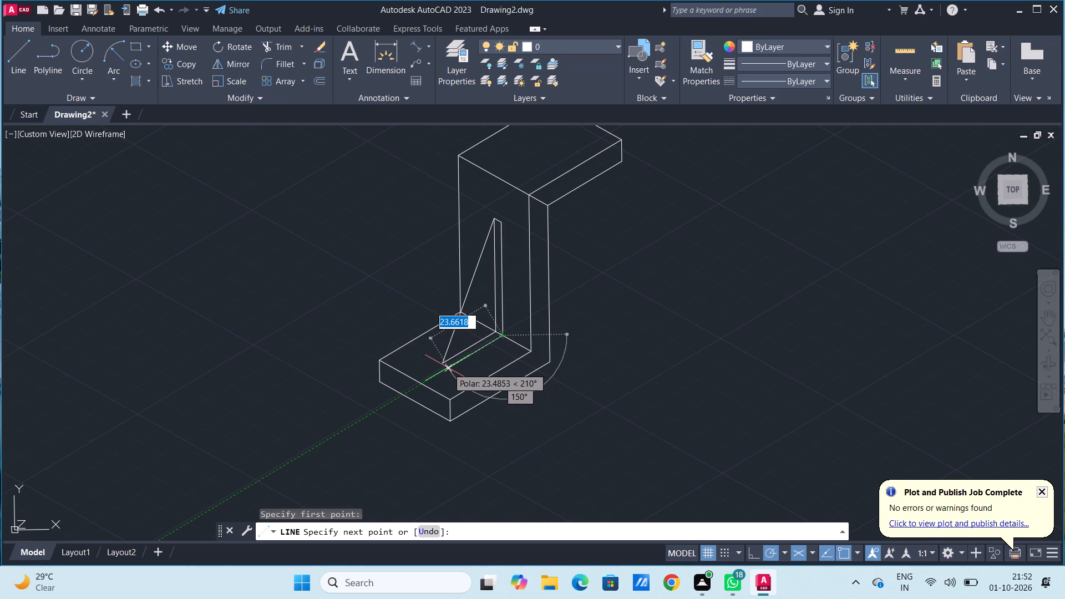
text(23)
key(Return)
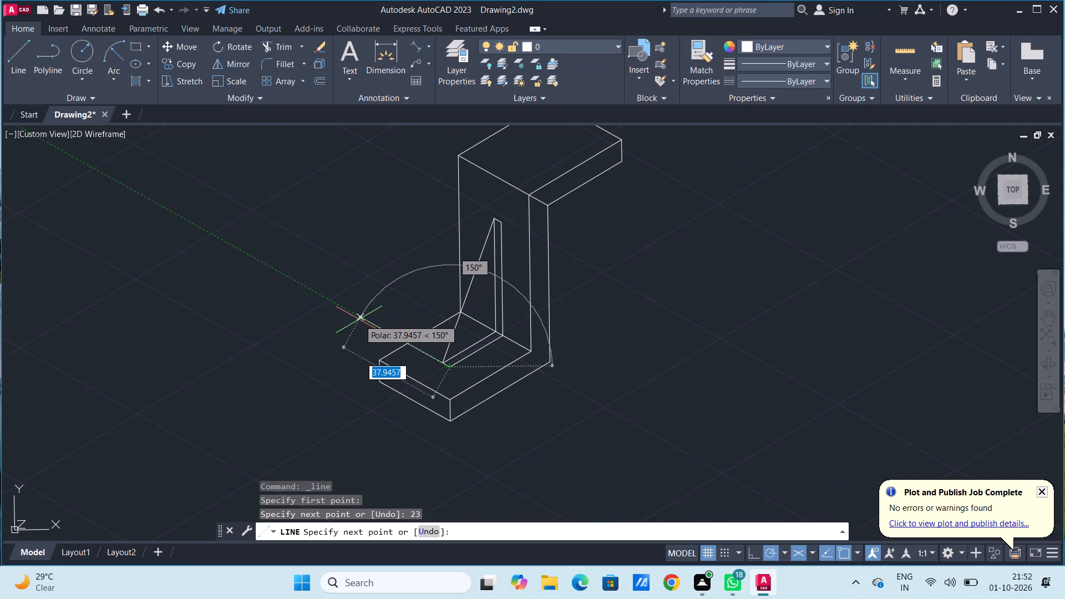
key(3)
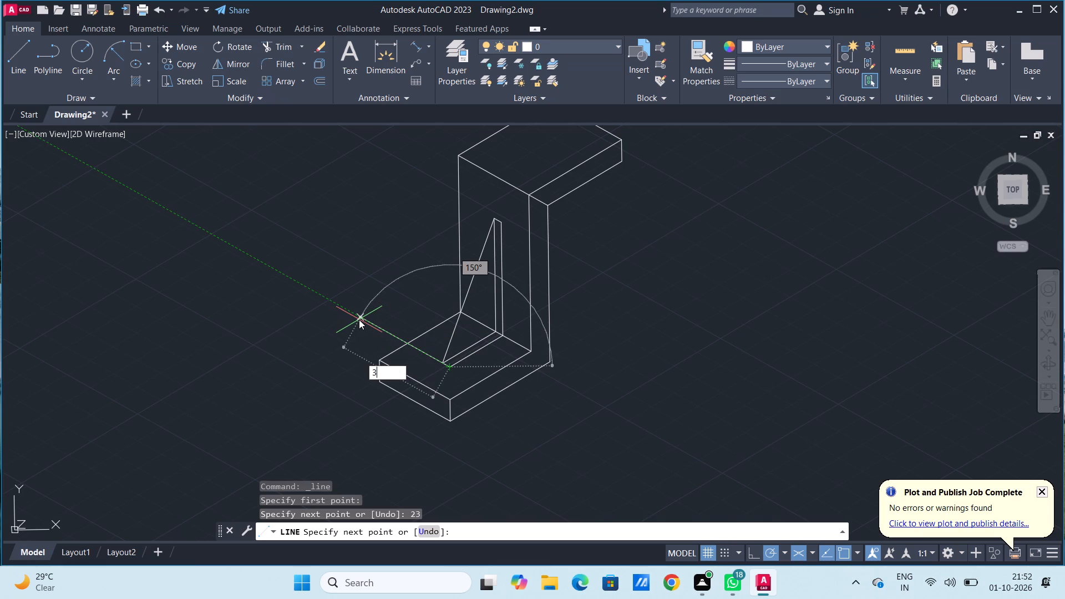
key(BackSpace)
key(6)
key(Return)
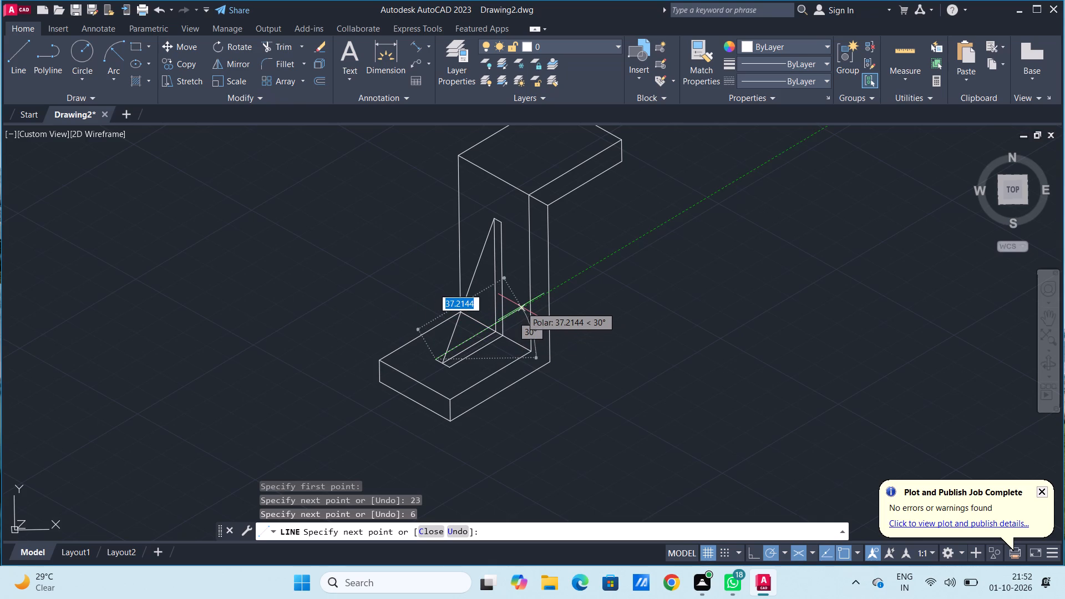
text(23)
key(Return)
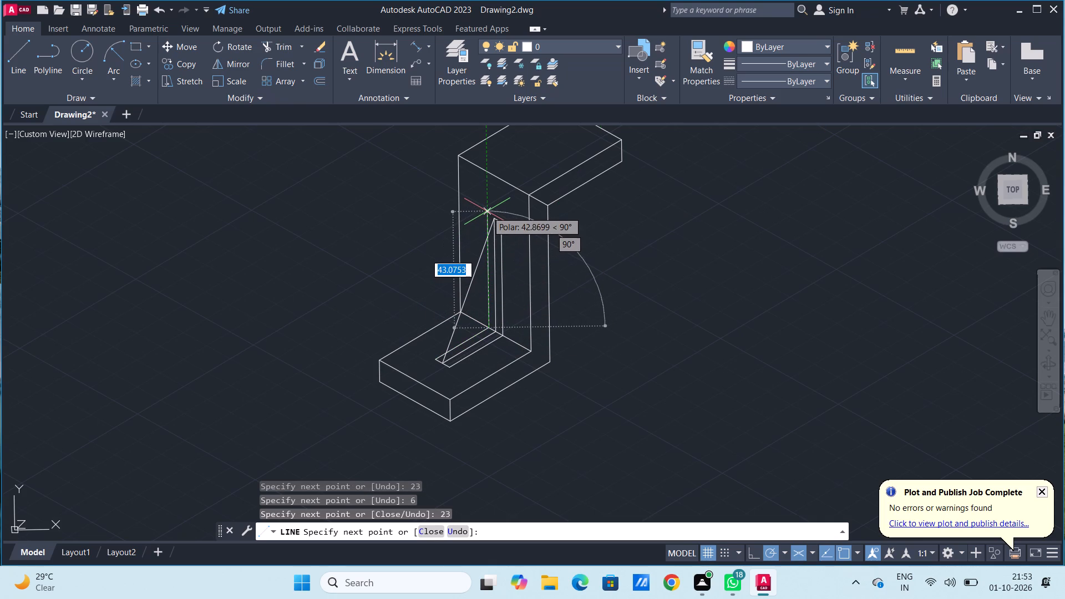
Continue the outline 42 units up at 90° and join it to the top of the rib's other outer vertical.
text(42)
key(Return)
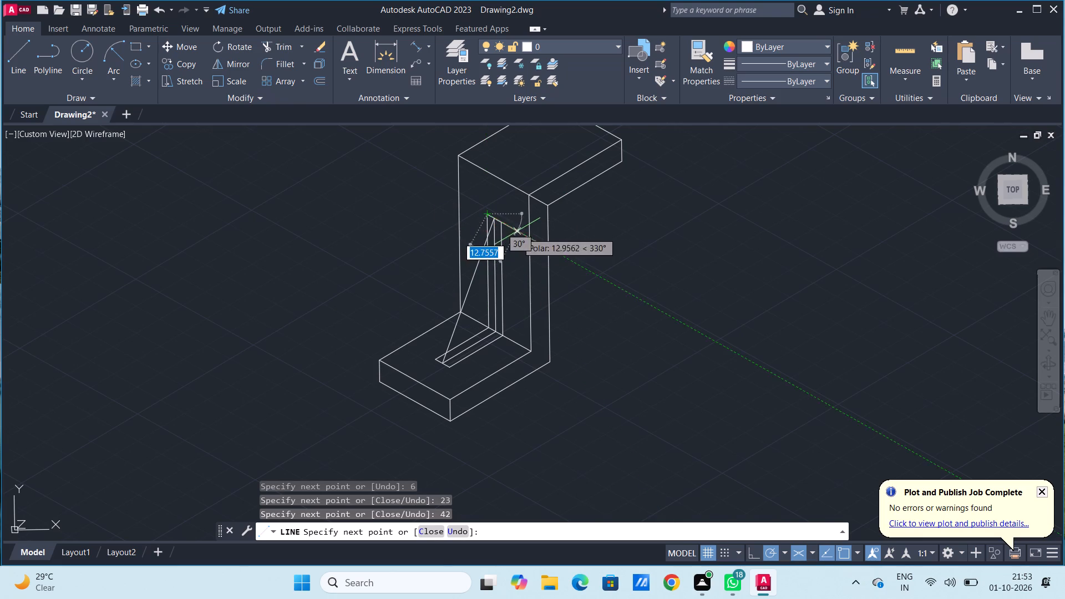
click(504, 221)
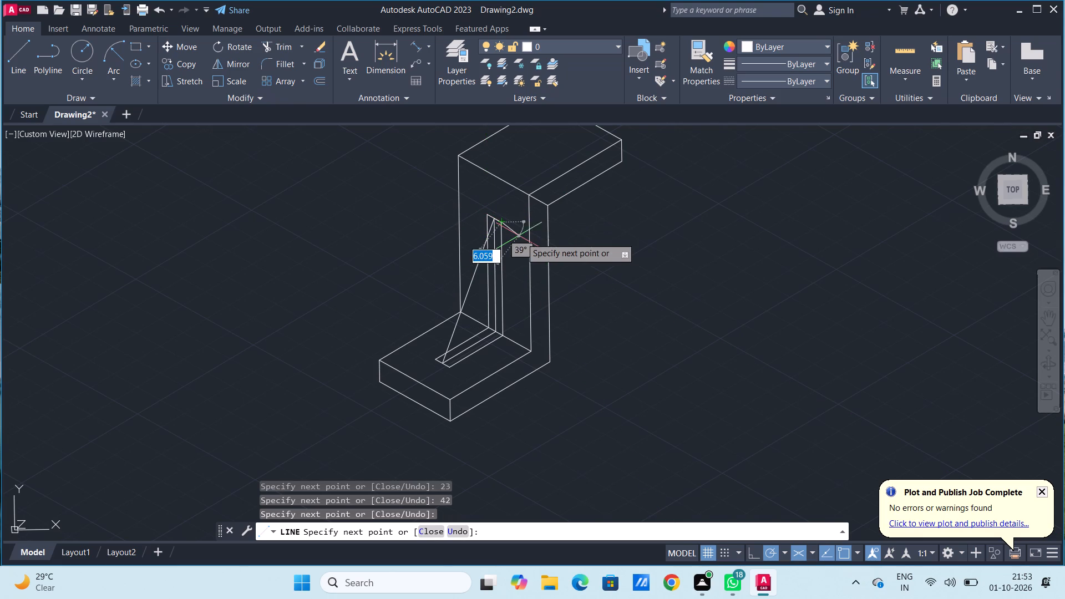
key(Escape)
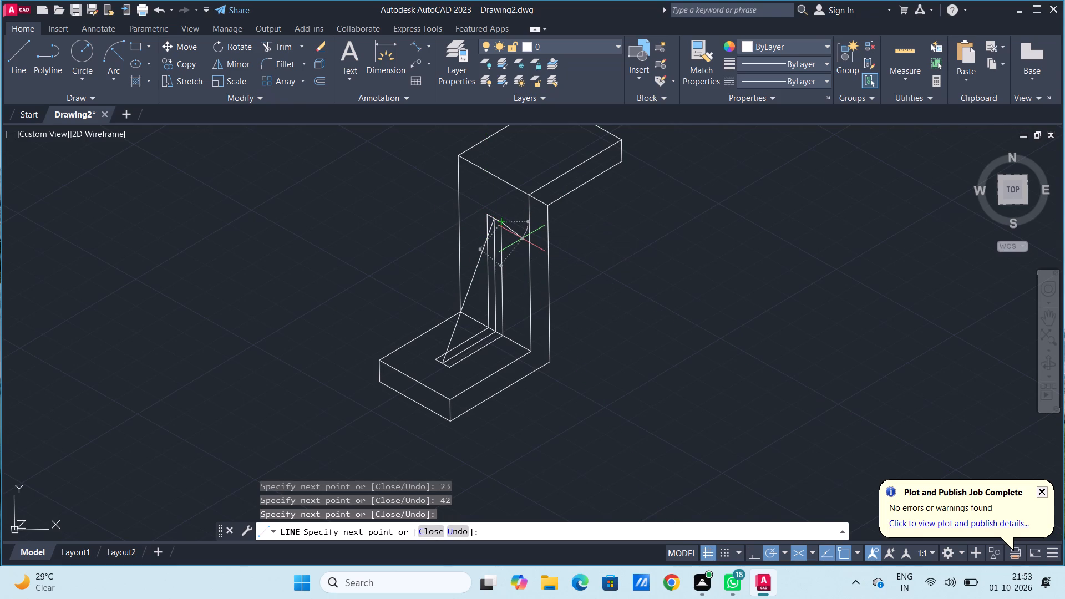
key(Escape)
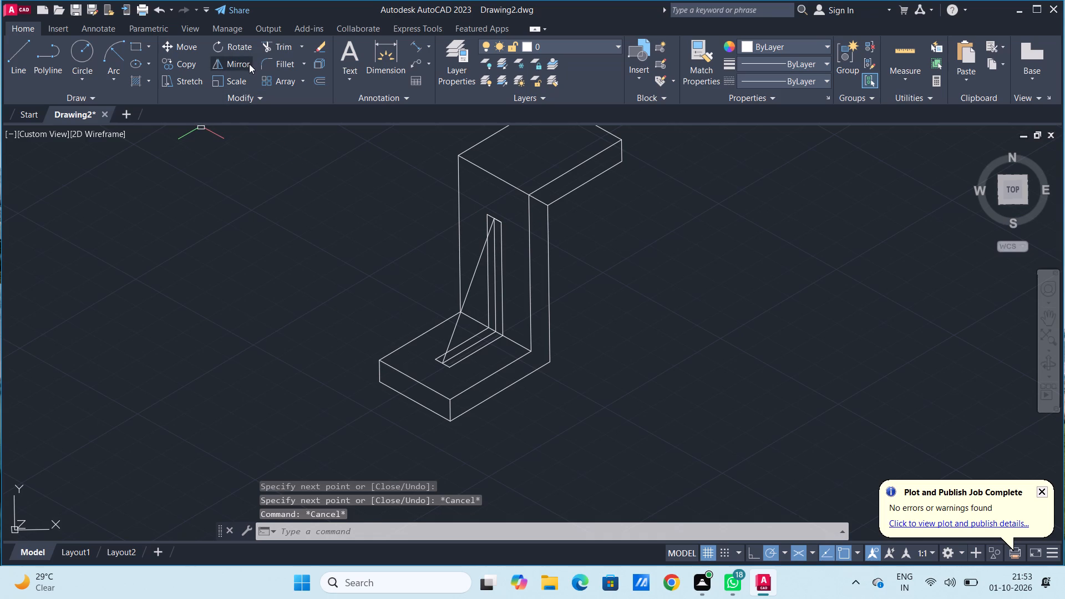
Trim away the middle triangle's sloping line, vertical and base line, together with the newly drawn 42-unit vertical.
click(271, 49)
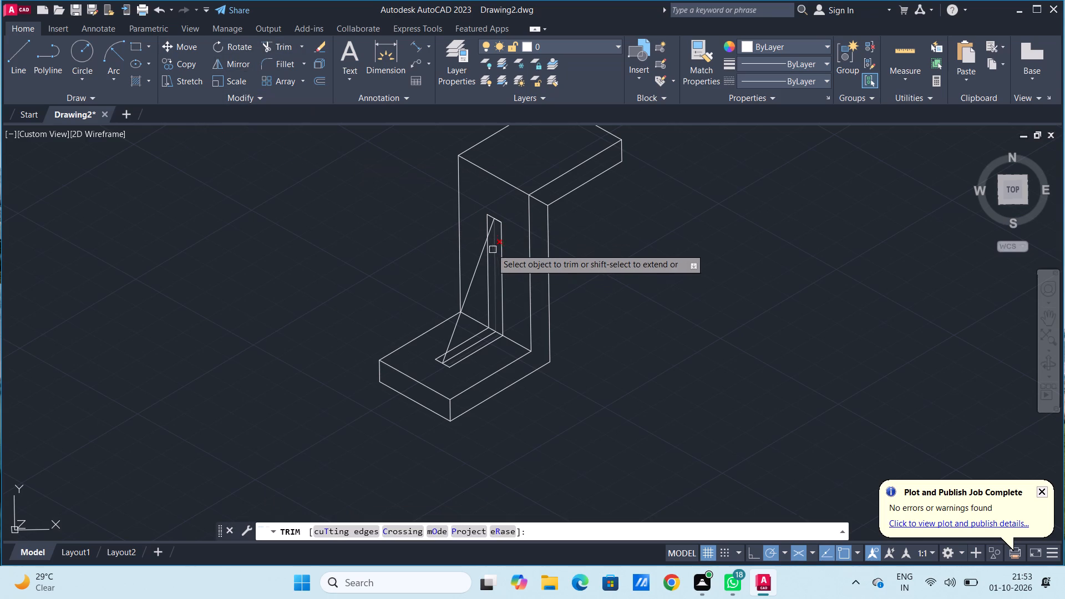
click(486, 244)
click(493, 231)
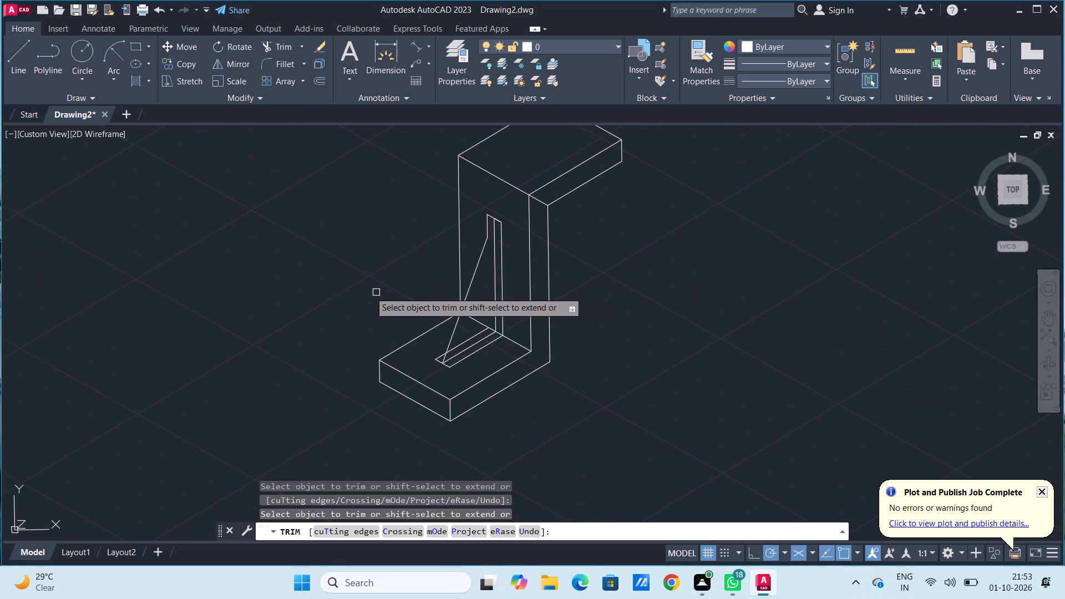
click(485, 226)
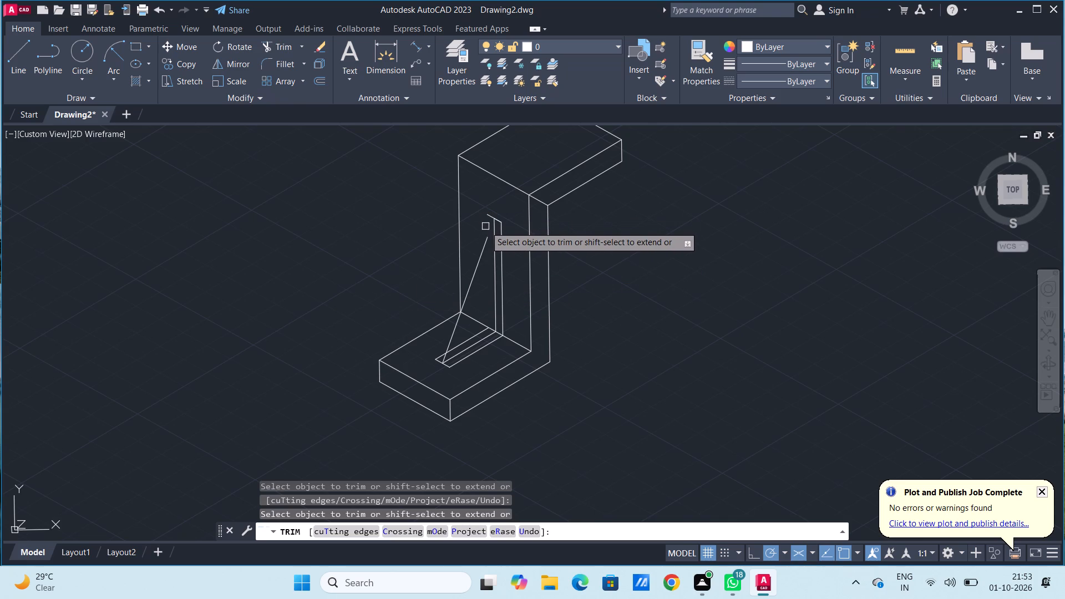
click(486, 243)
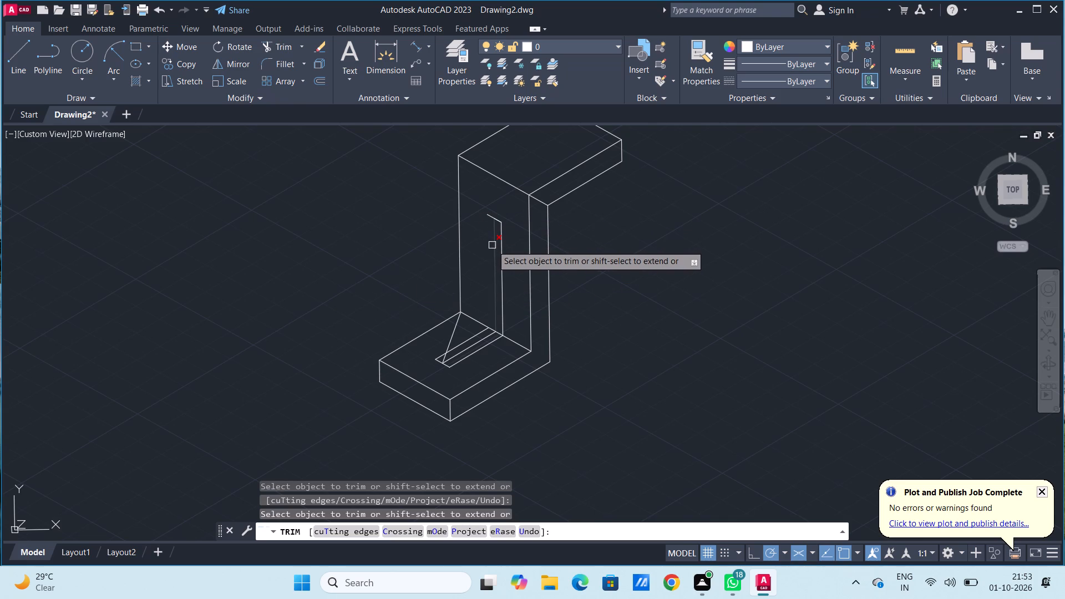
click(492, 245)
click(449, 337)
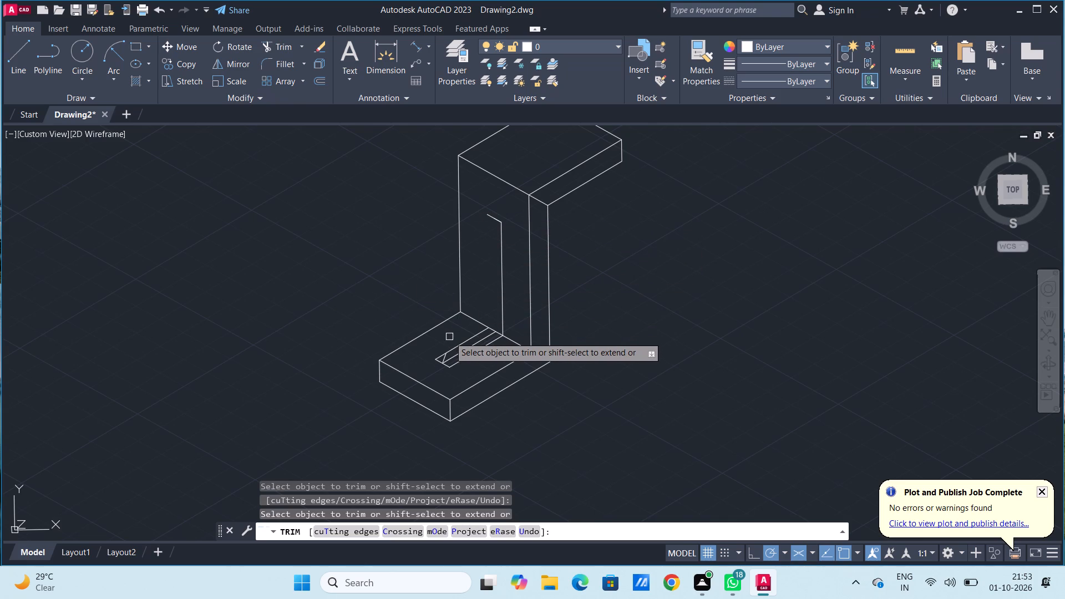
scroll(459, 360, up, 4)
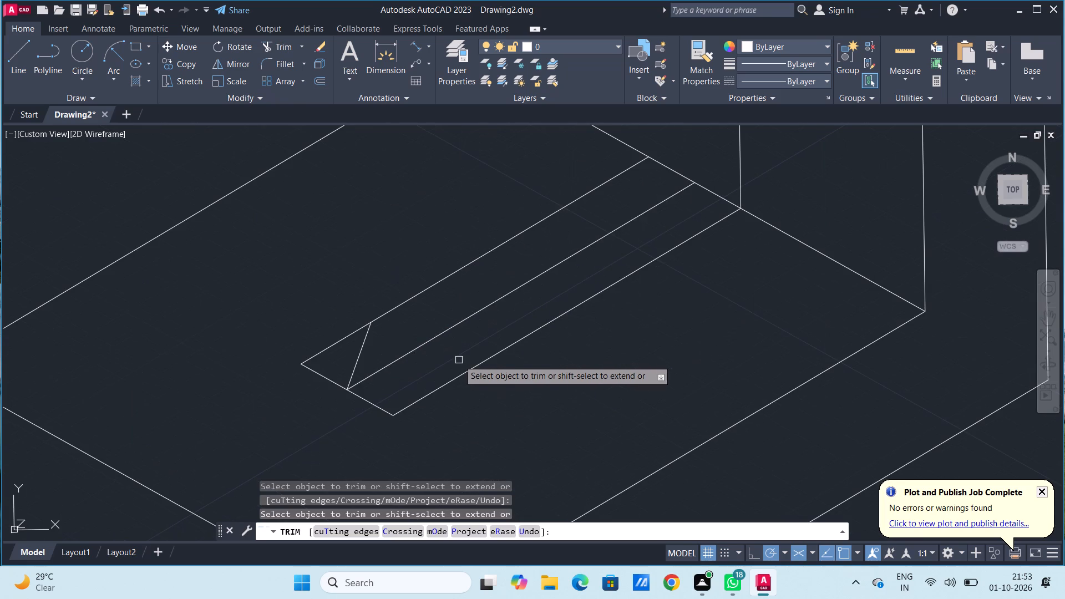
click(363, 354)
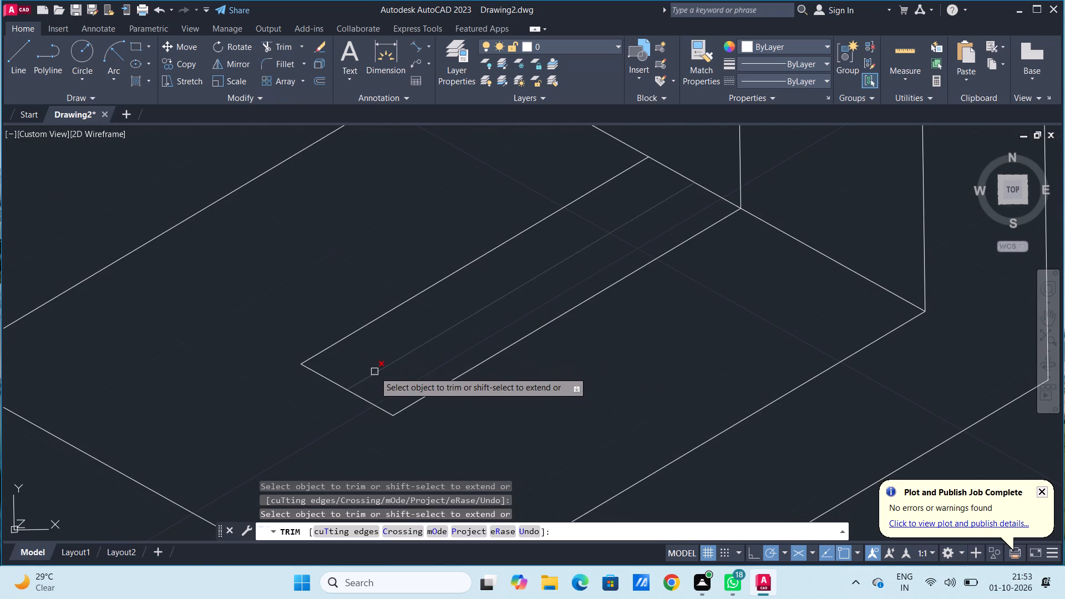
click(374, 372)
key(Escape)
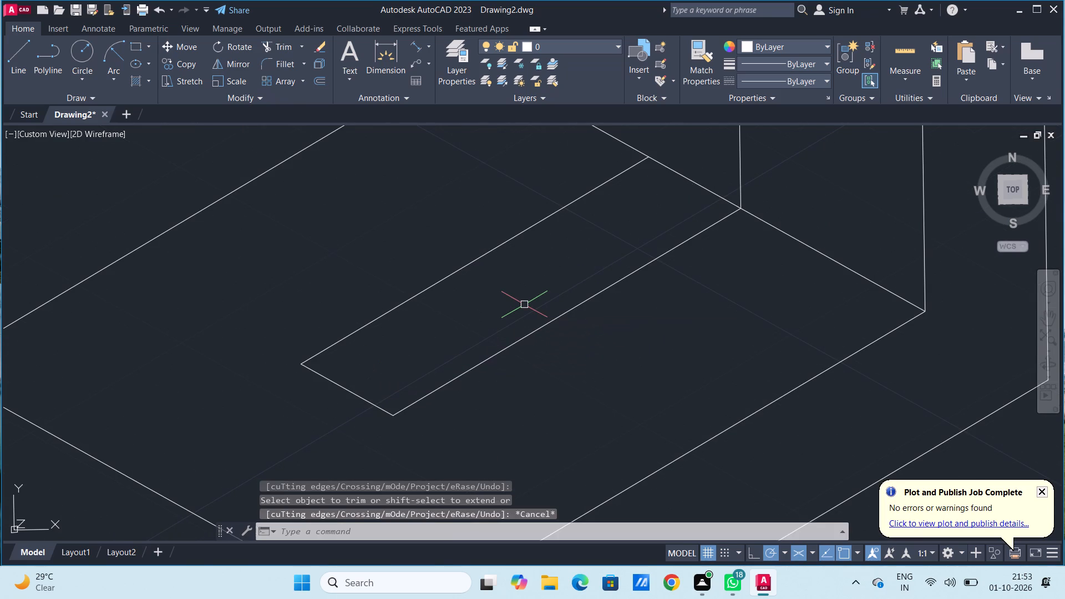
Redraw the 42-unit vertical from the open end of the rib's short top edge down to the base outline's inner corner.
scroll(524, 304, down, 4)
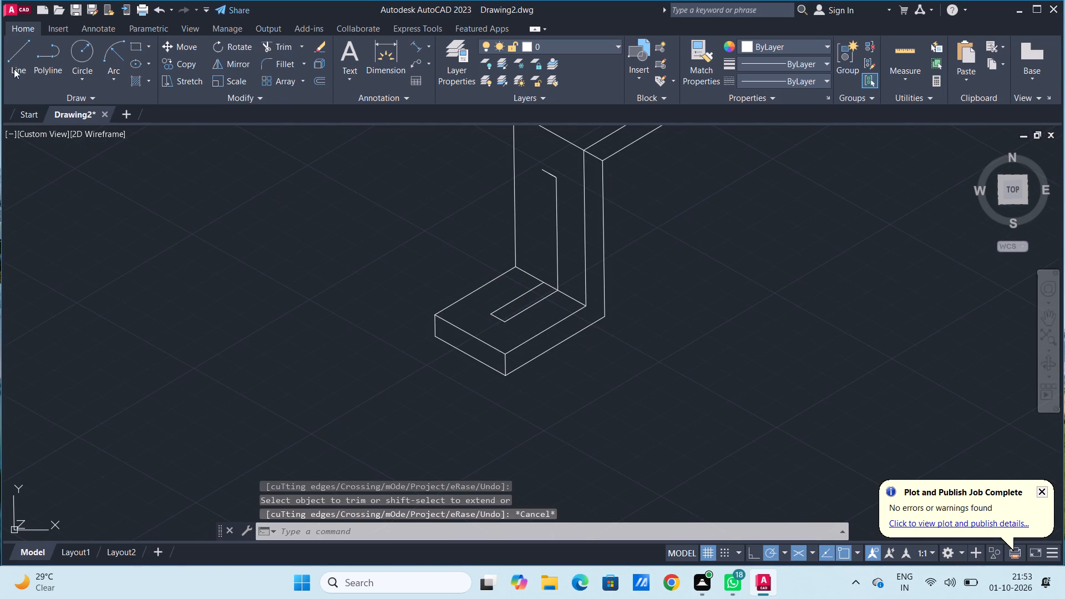
click(19, 55)
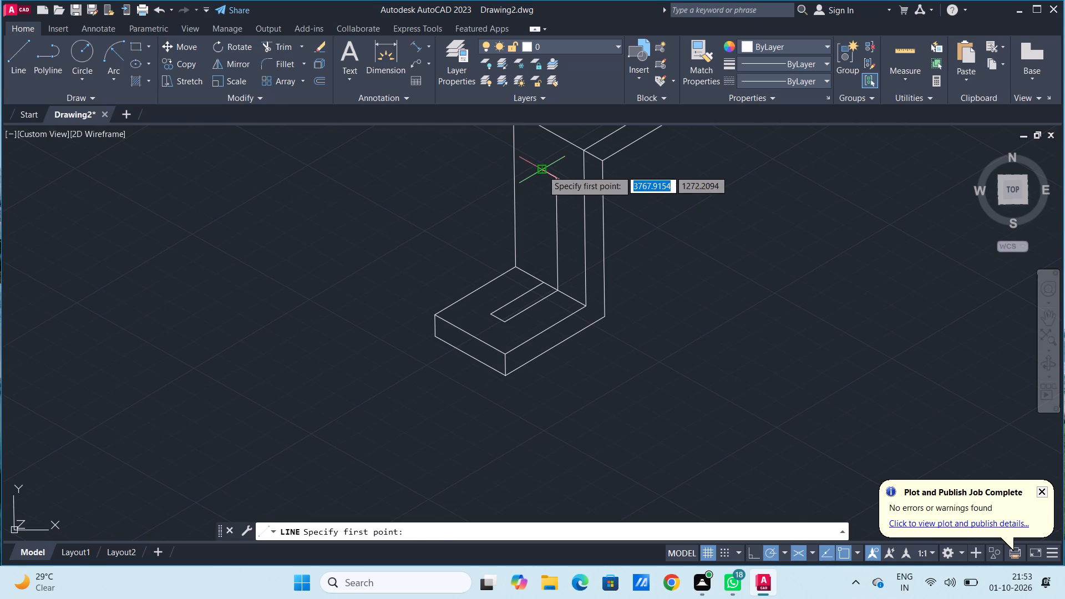
click(542, 170)
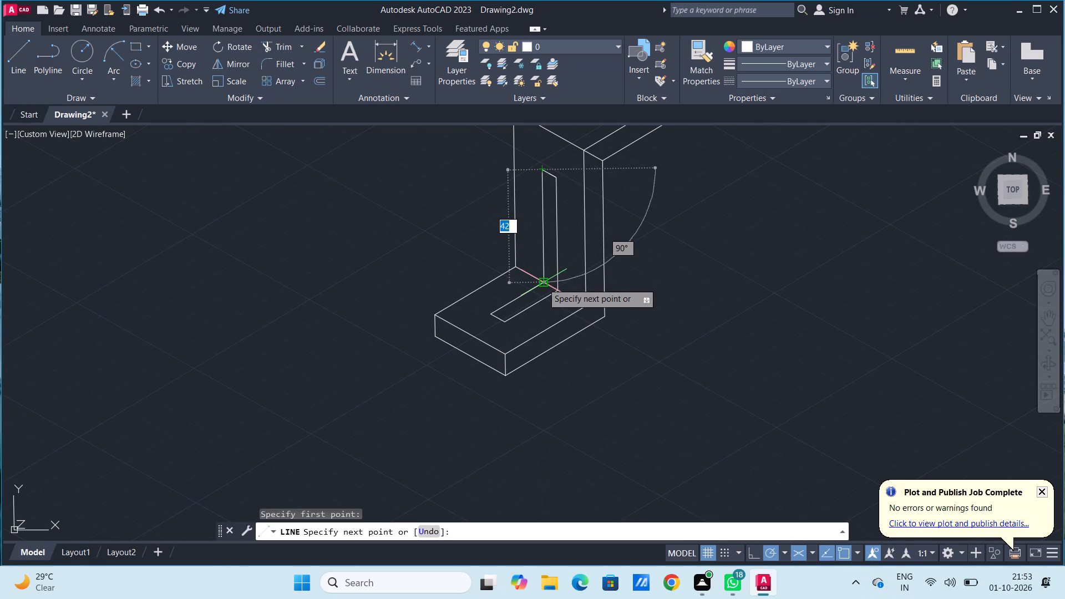
click(542, 283)
key(Escape)
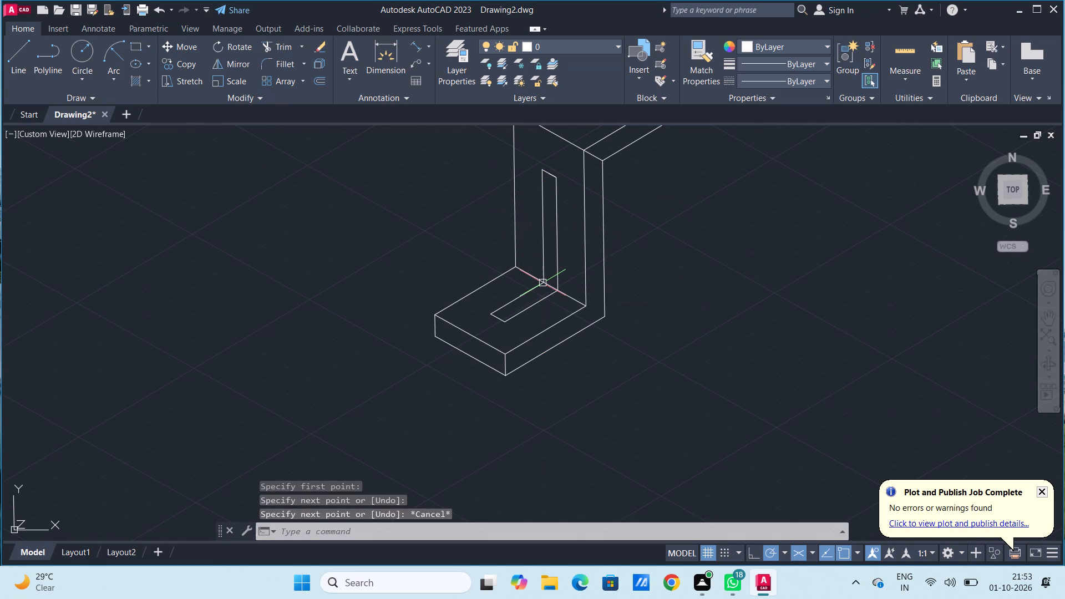
Draw the rib's two sloping edges from its top corners to the base outline's outer corners, linked by a line along the toe.
scroll(542, 283, up, 2)
scroll(632, 278, up, 3)
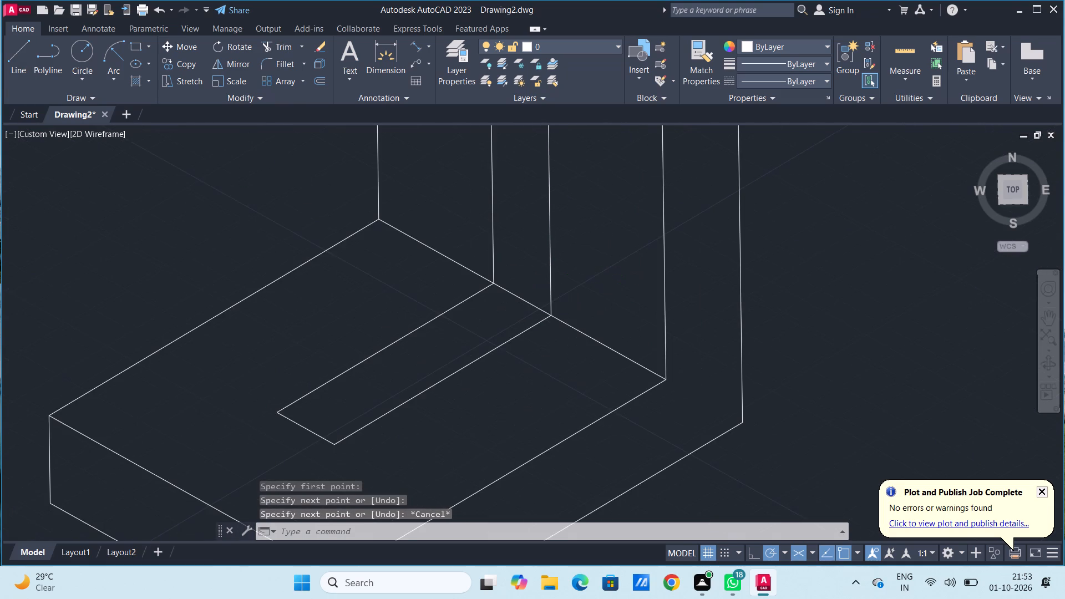
scroll(632, 278, down, 6)
scroll(689, 257, up, 1)
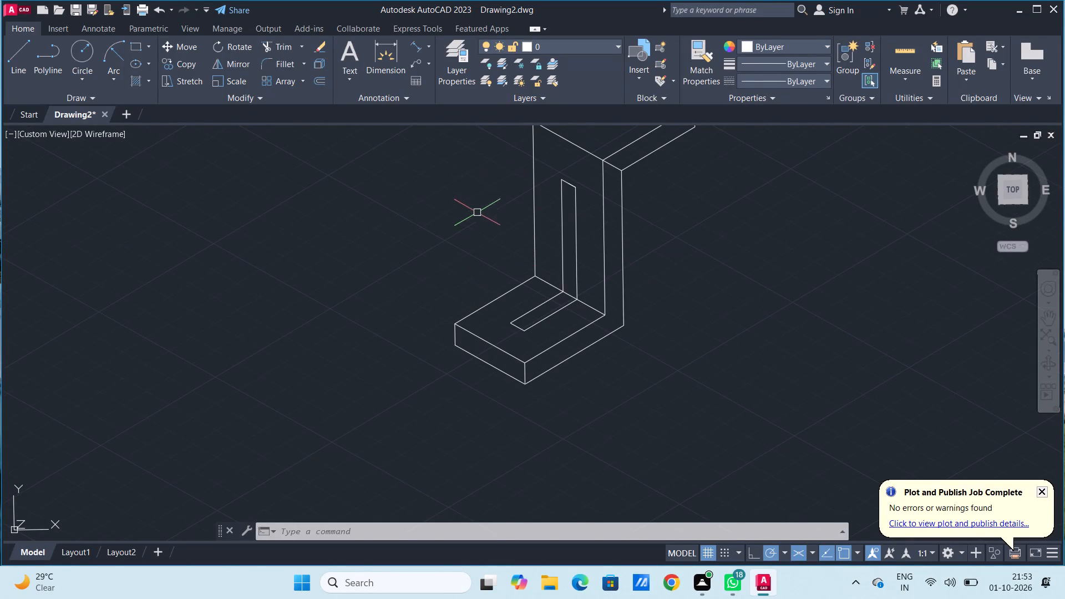
click(13, 59)
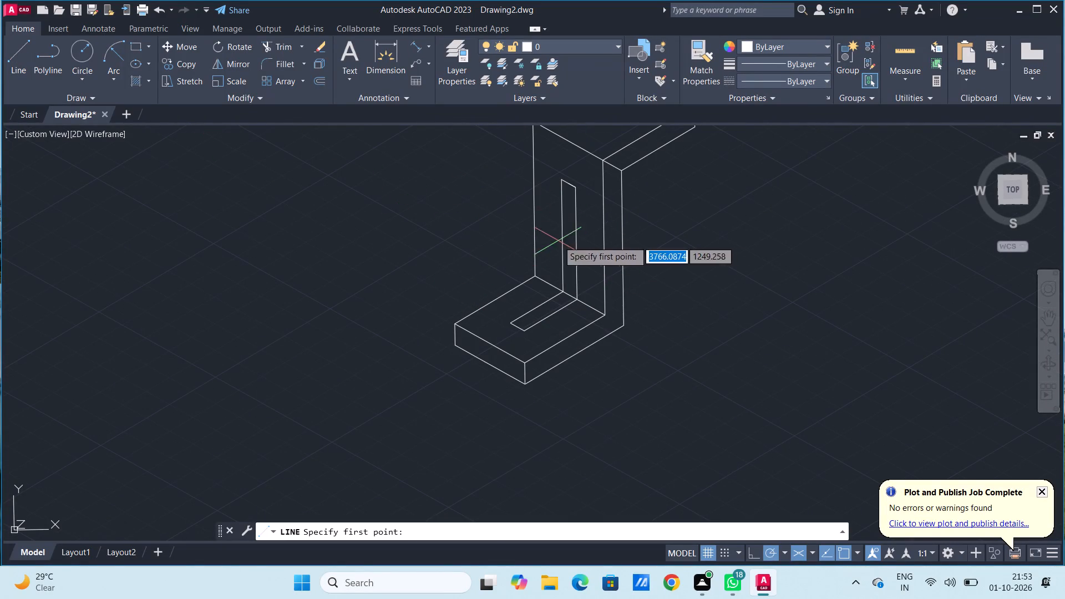
click(574, 189)
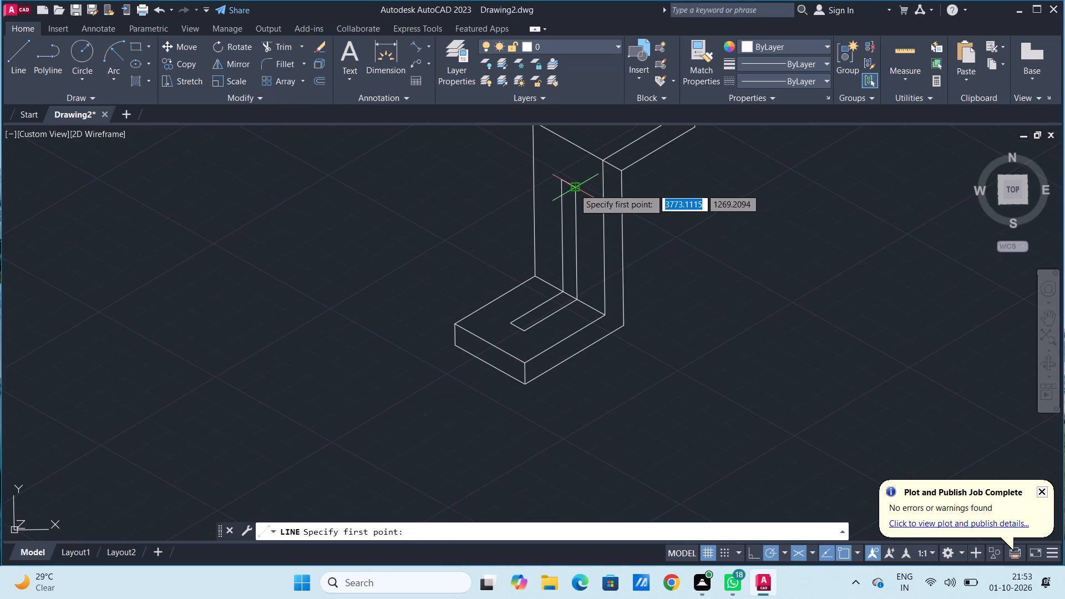
click(525, 332)
click(509, 322)
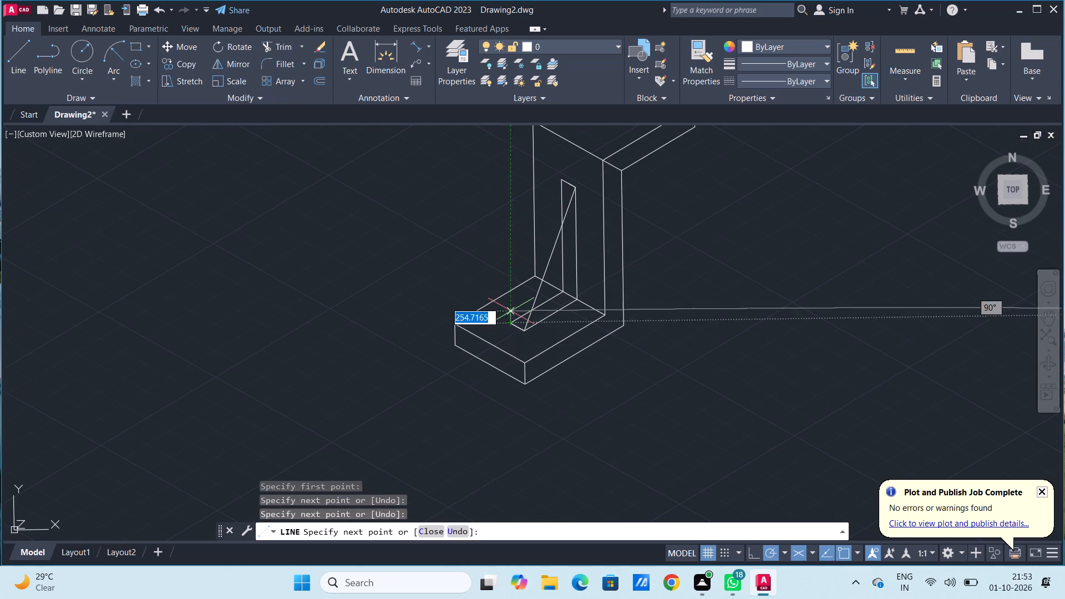
click(560, 180)
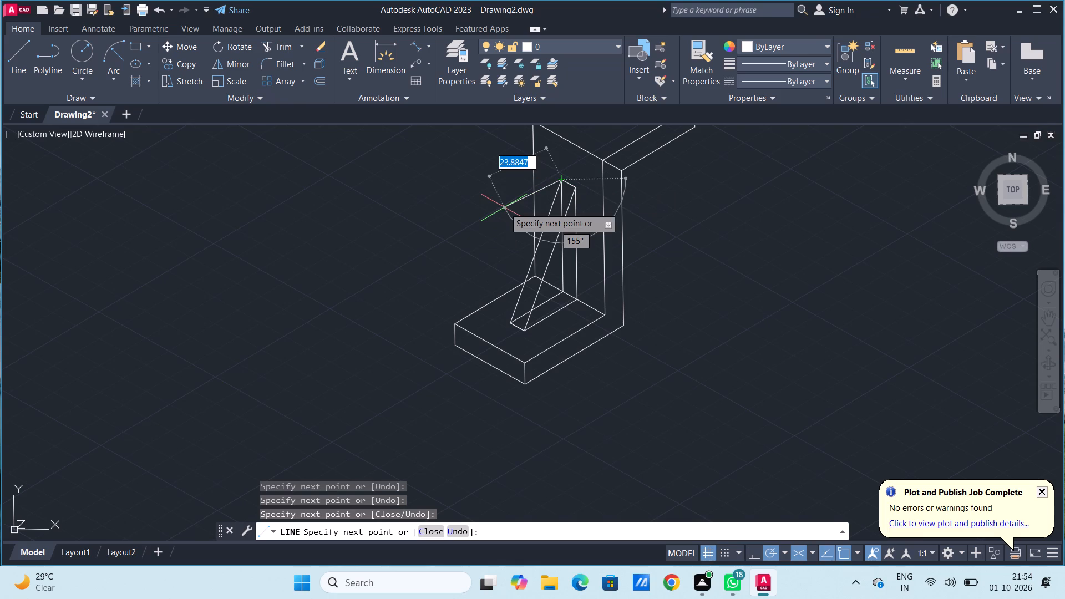
key(Escape)
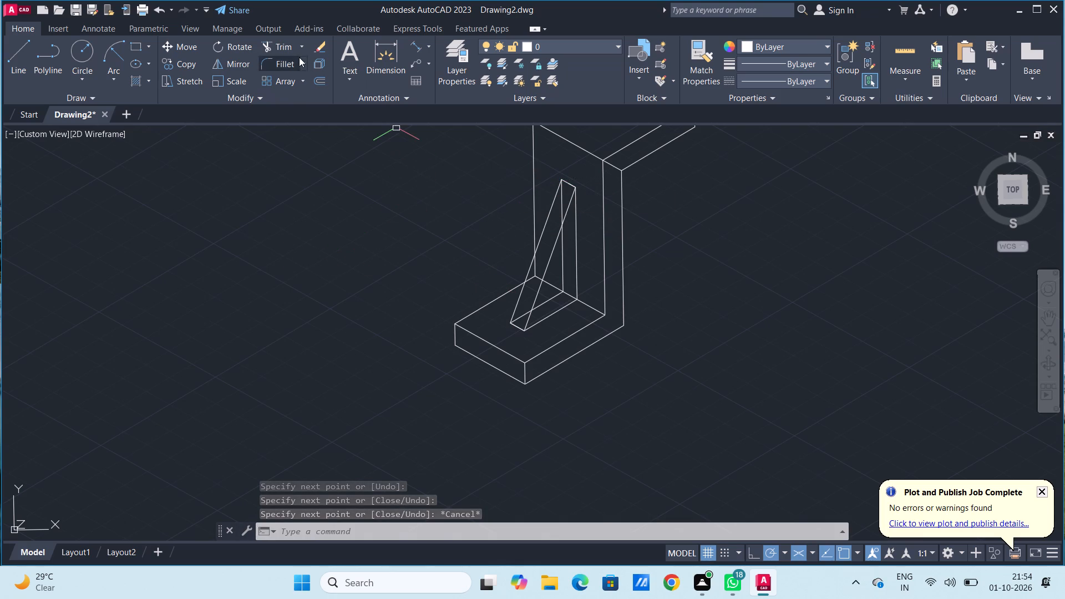
Trim away the lines hidden by the rib: its far vertical and base line, plus the covered portions of the upright and base edges.
click(278, 44)
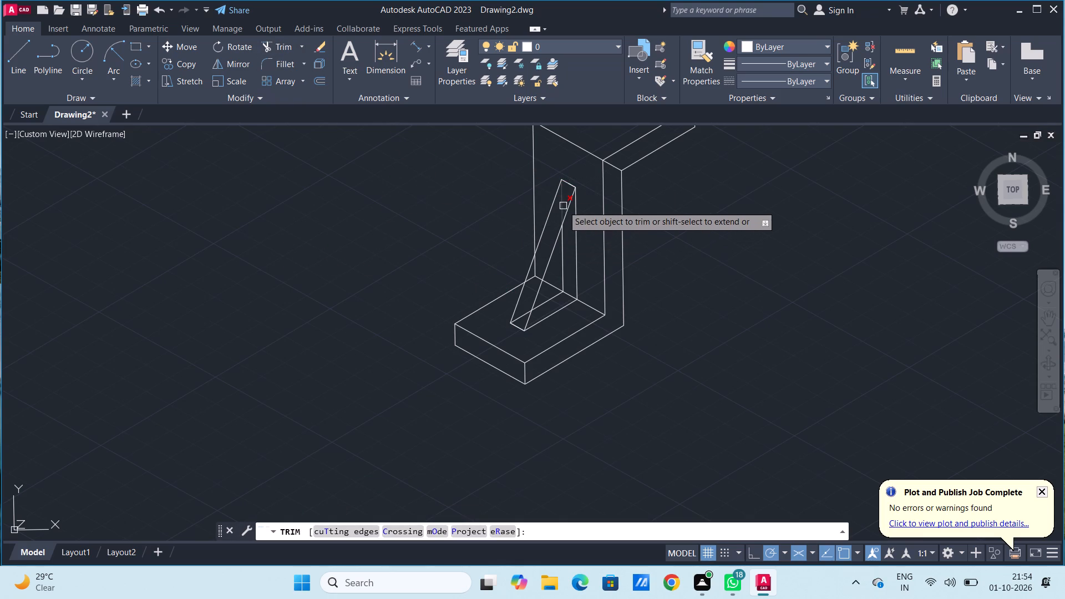
click(562, 201)
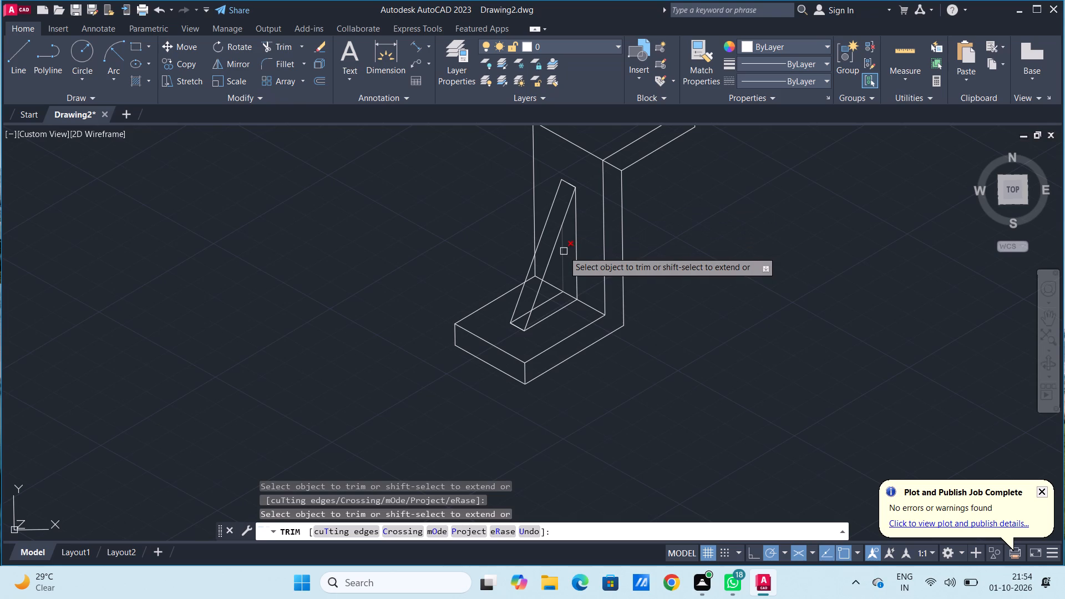
click(564, 252)
click(549, 302)
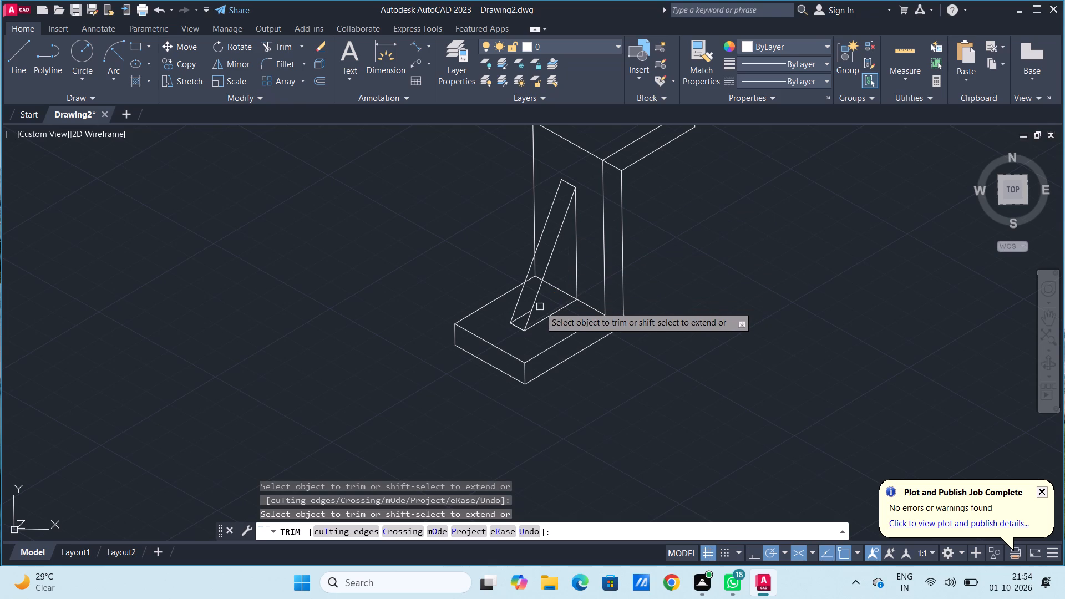
click(521, 316)
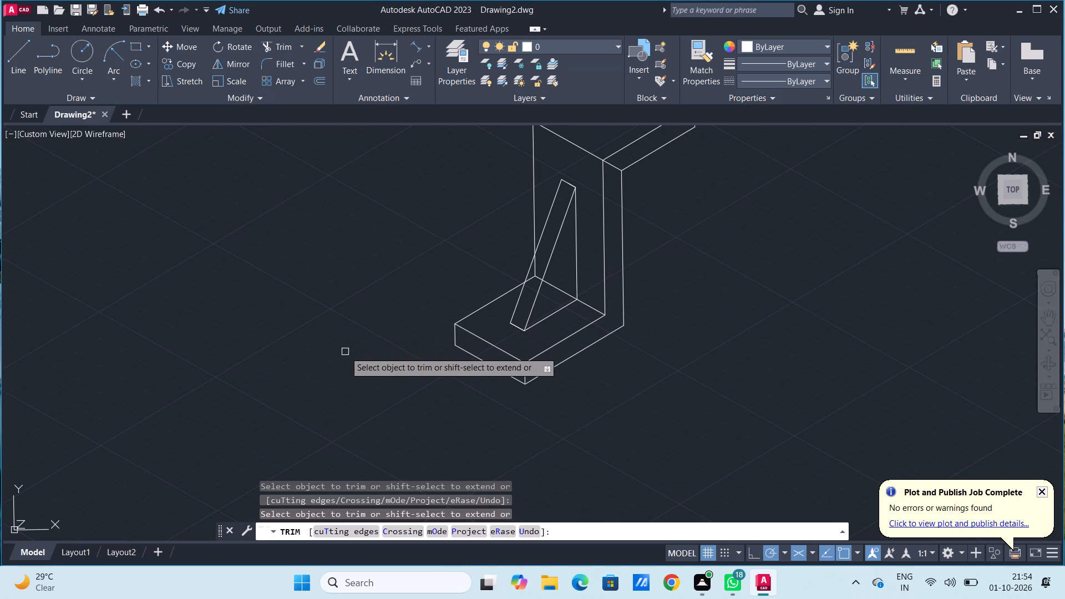
click(537, 270)
click(534, 277)
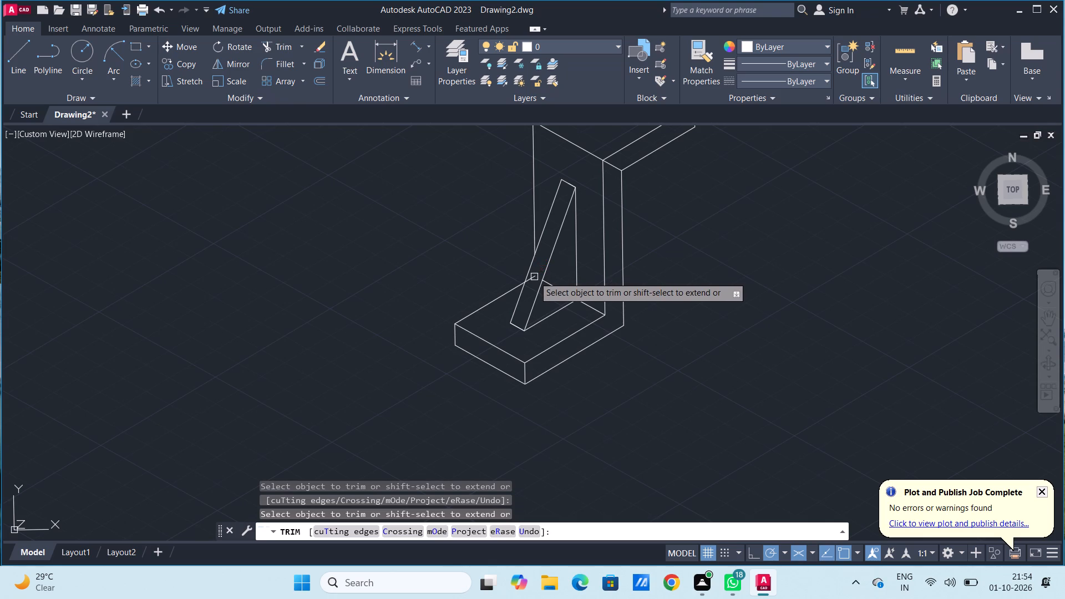
click(532, 281)
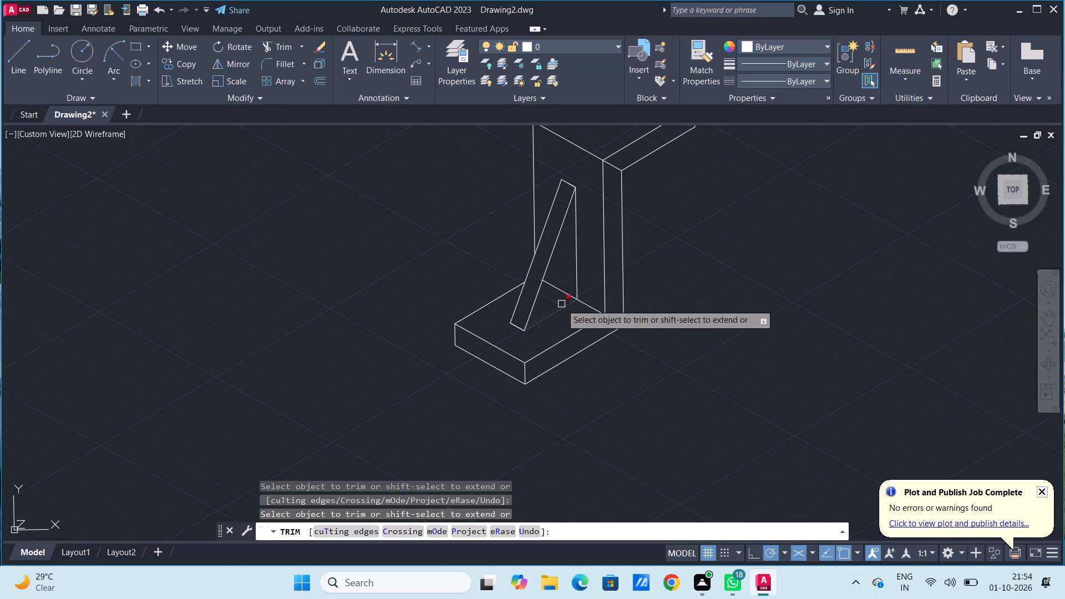
click(559, 291)
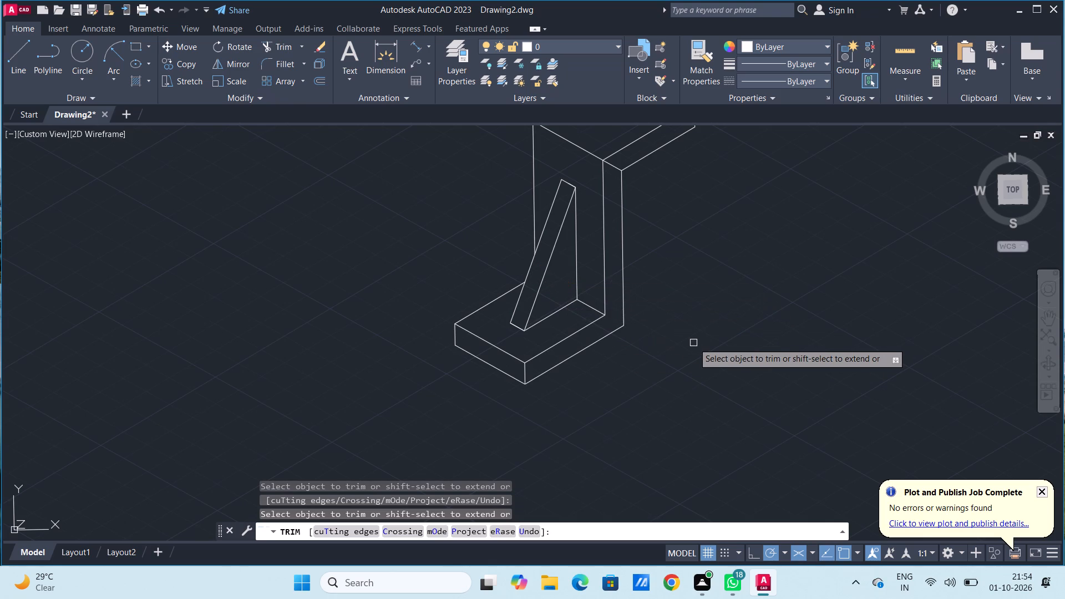
key(Escape)
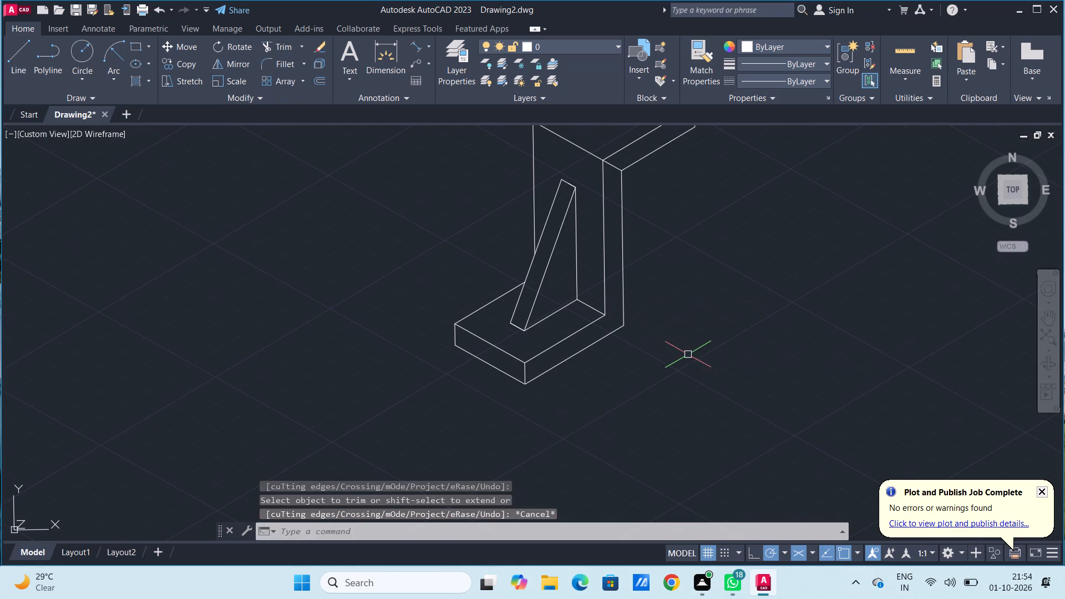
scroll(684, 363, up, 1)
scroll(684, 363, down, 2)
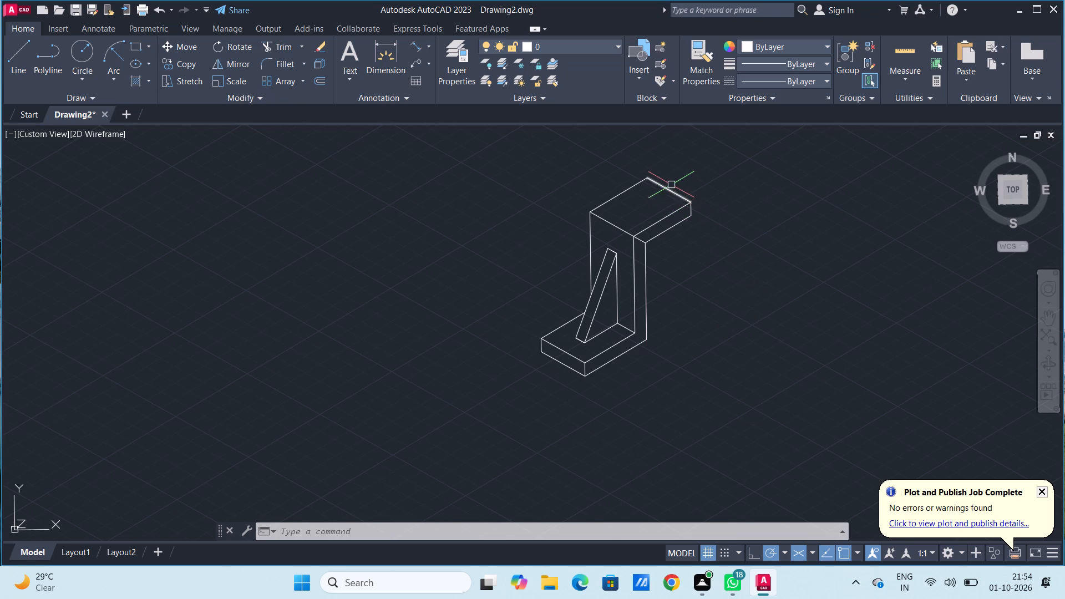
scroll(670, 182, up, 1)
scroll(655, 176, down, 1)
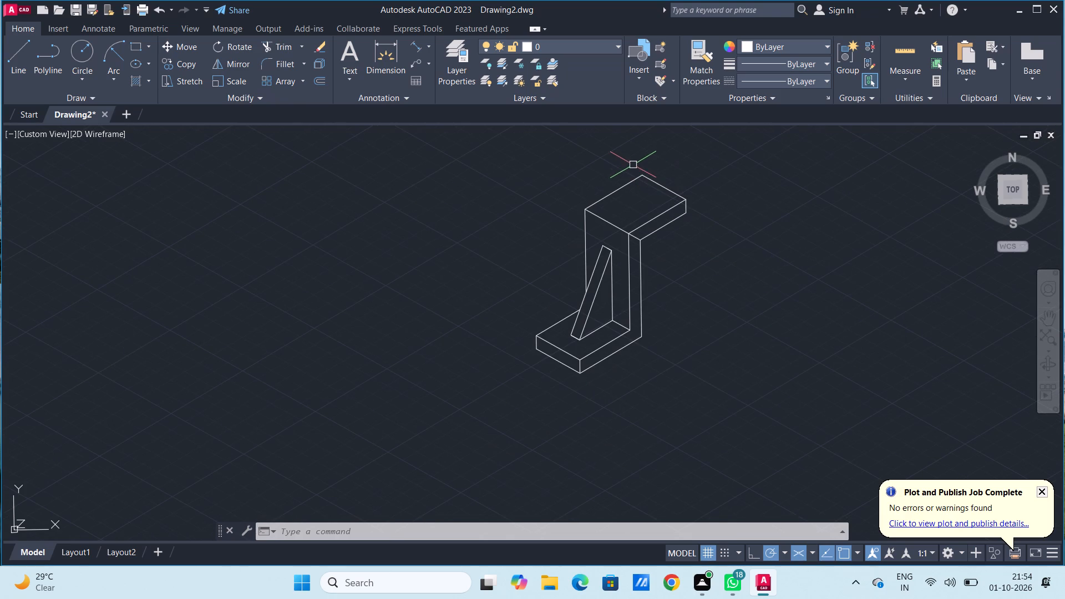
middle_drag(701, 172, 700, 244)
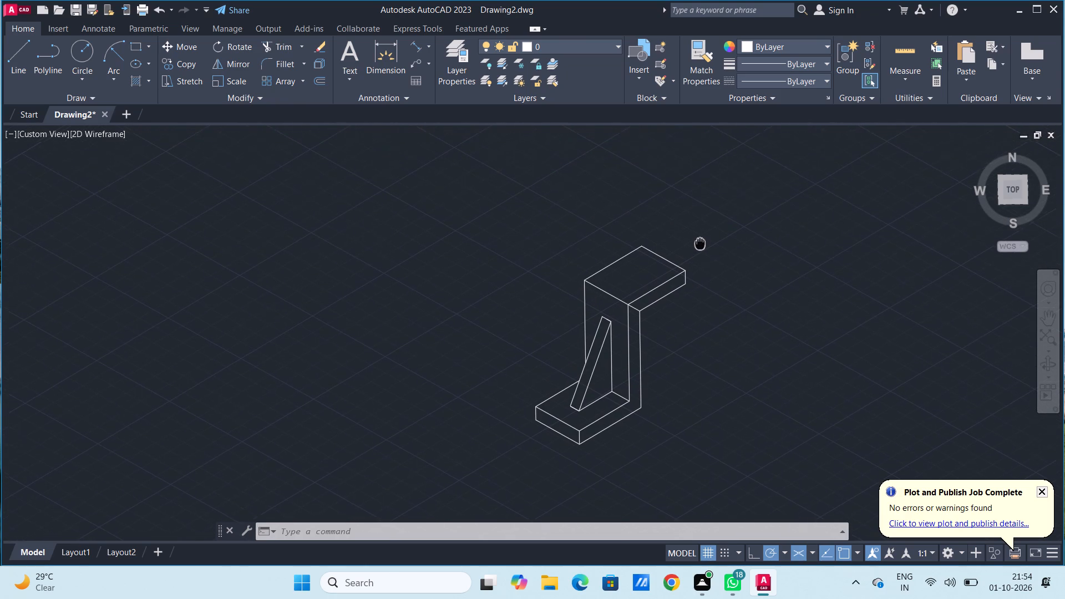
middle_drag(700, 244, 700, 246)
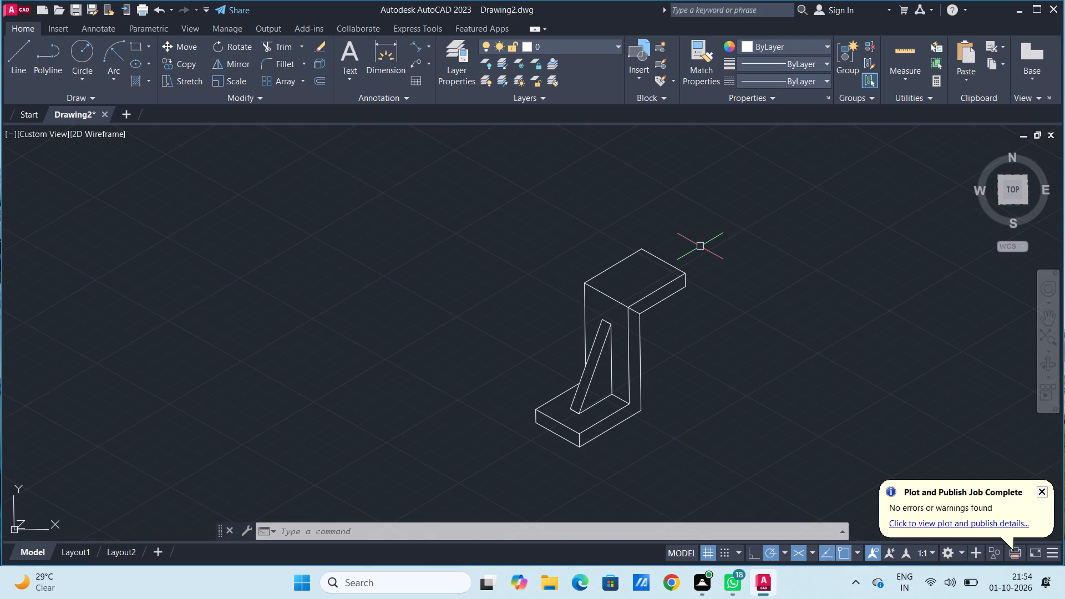
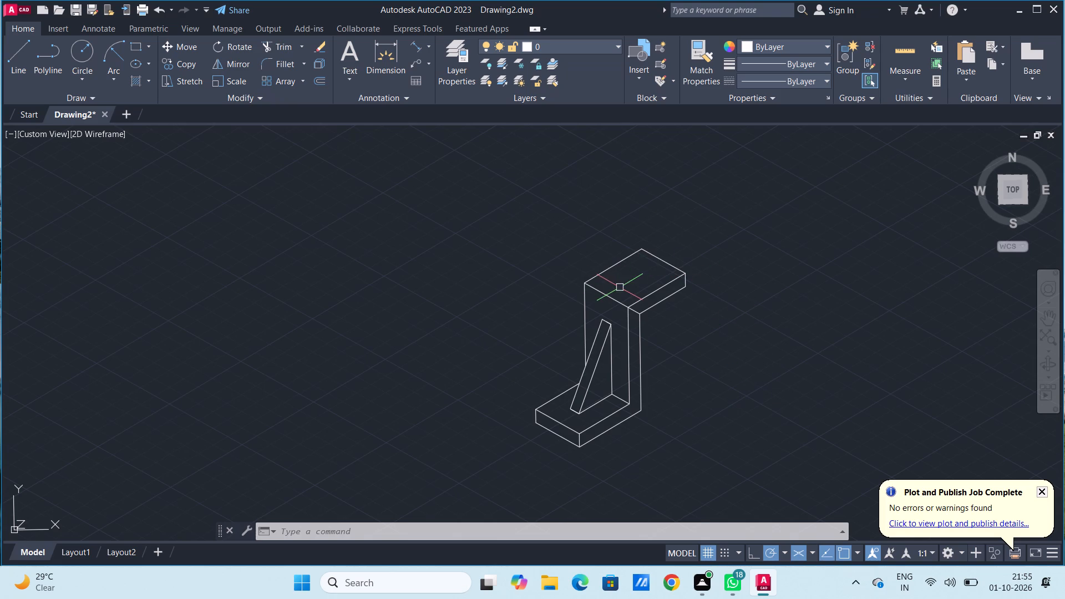
Draw a 25-unit line from the midpoint of the top face's front short edge across the face at 30°.
click(11, 56)
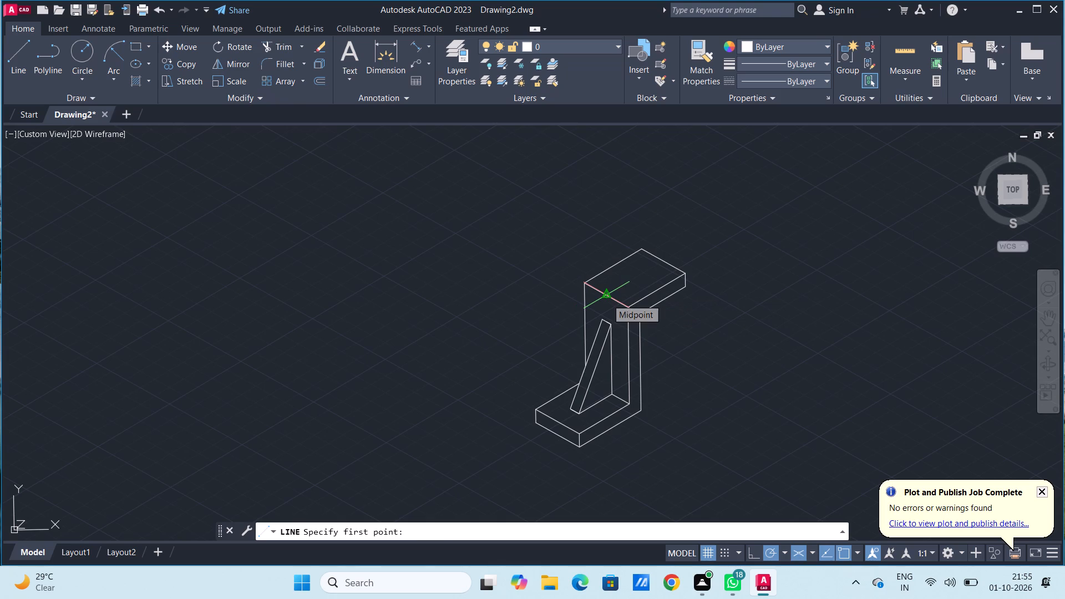
click(607, 299)
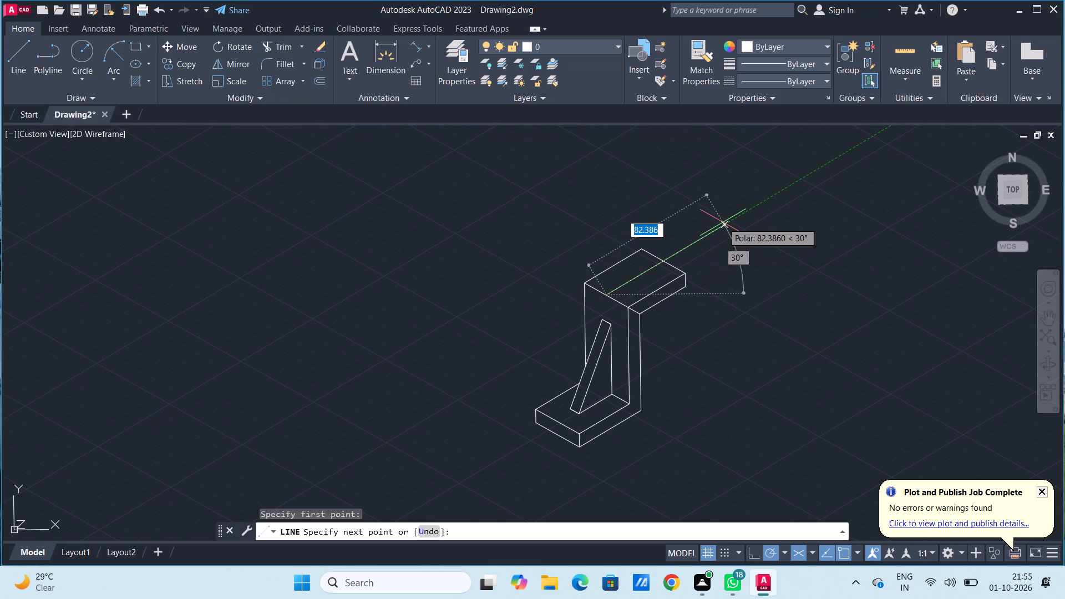
text(25)
key(Return)
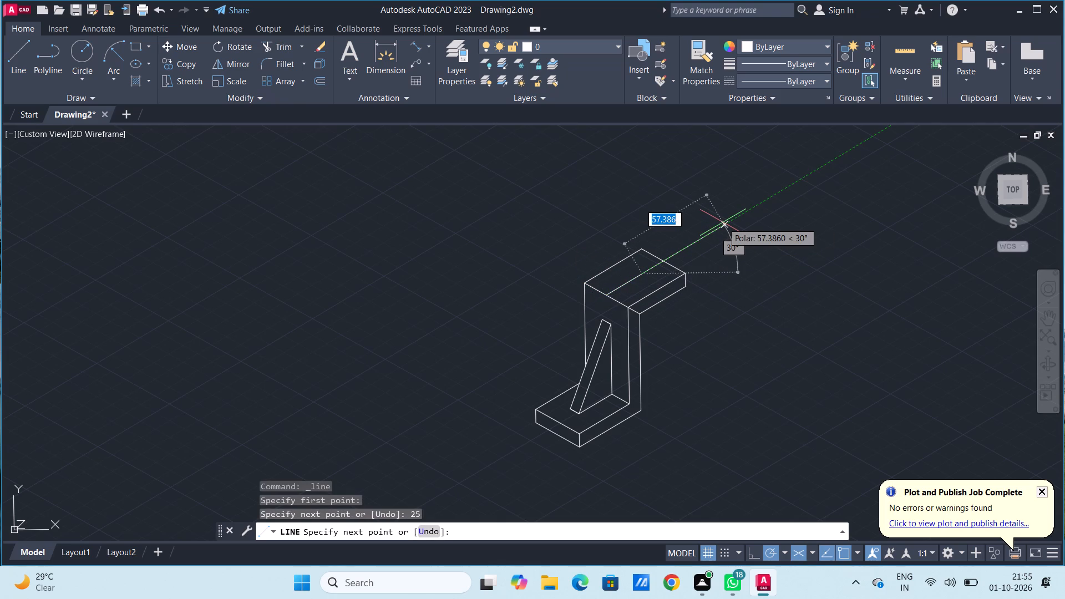
key(Escape)
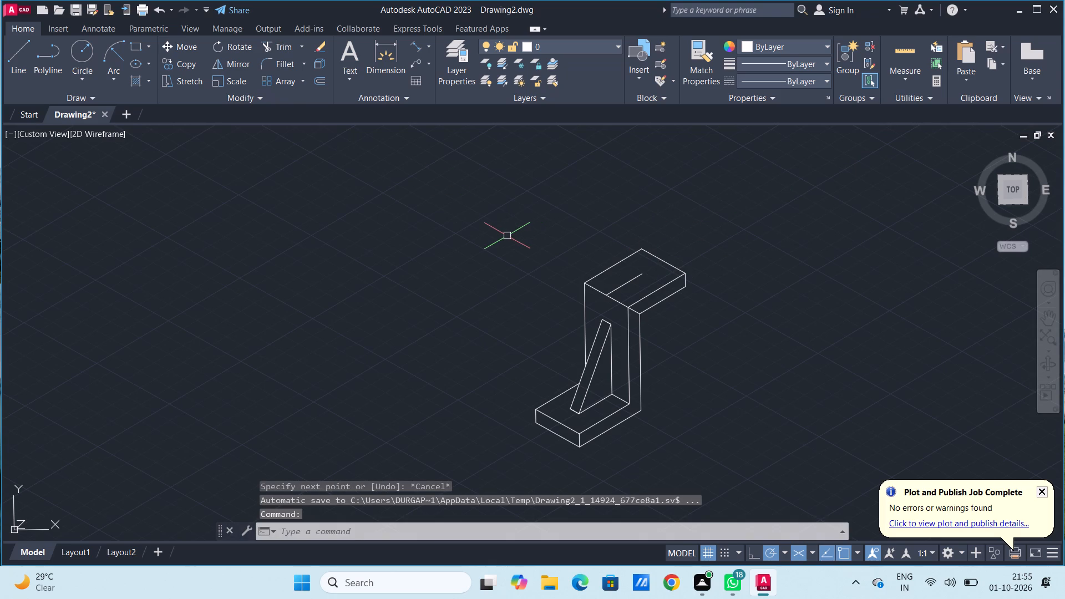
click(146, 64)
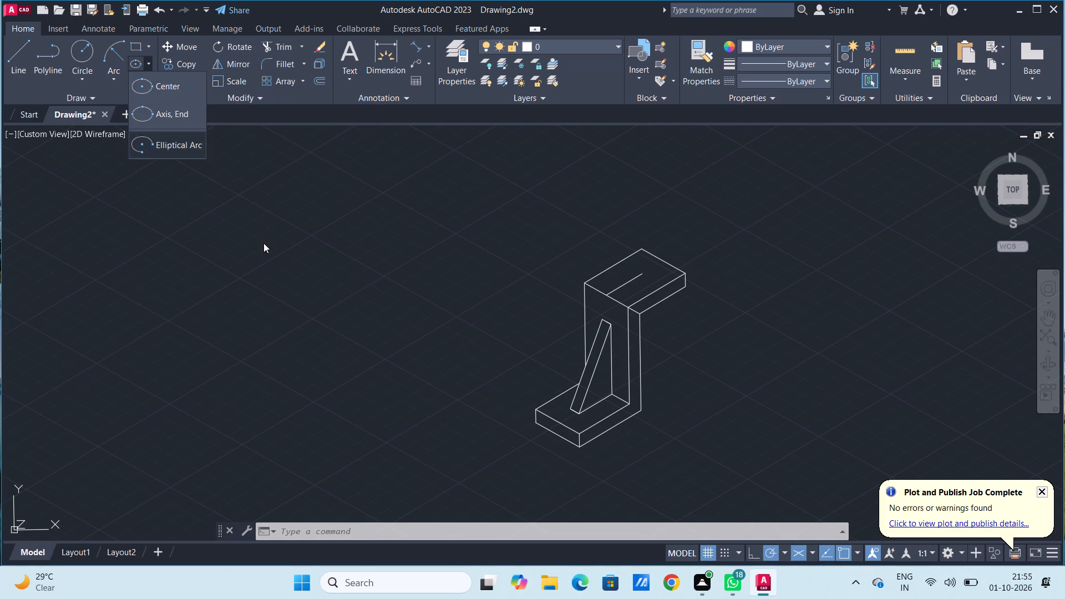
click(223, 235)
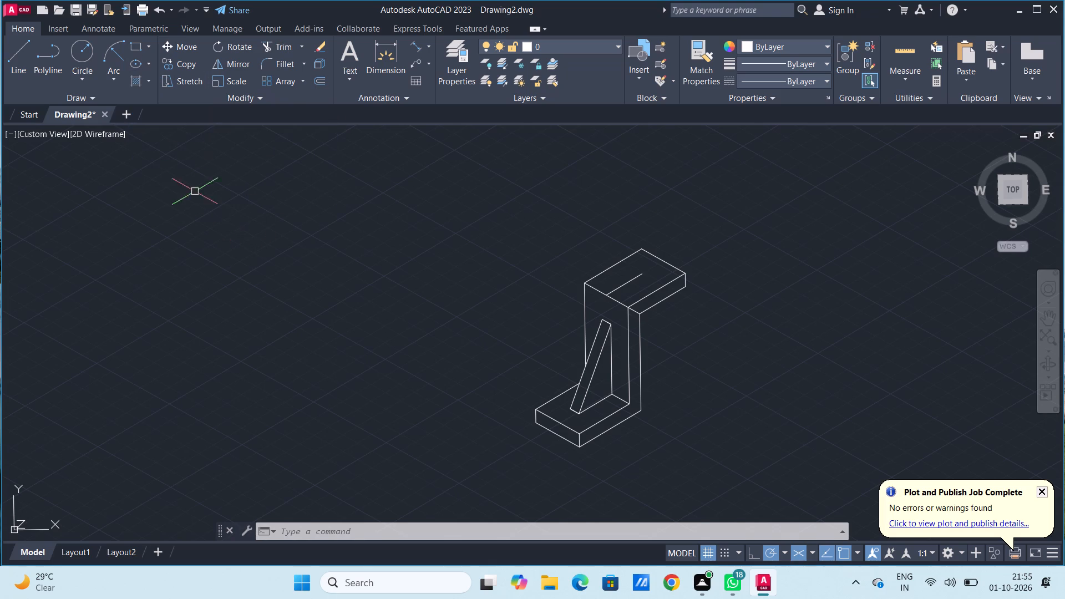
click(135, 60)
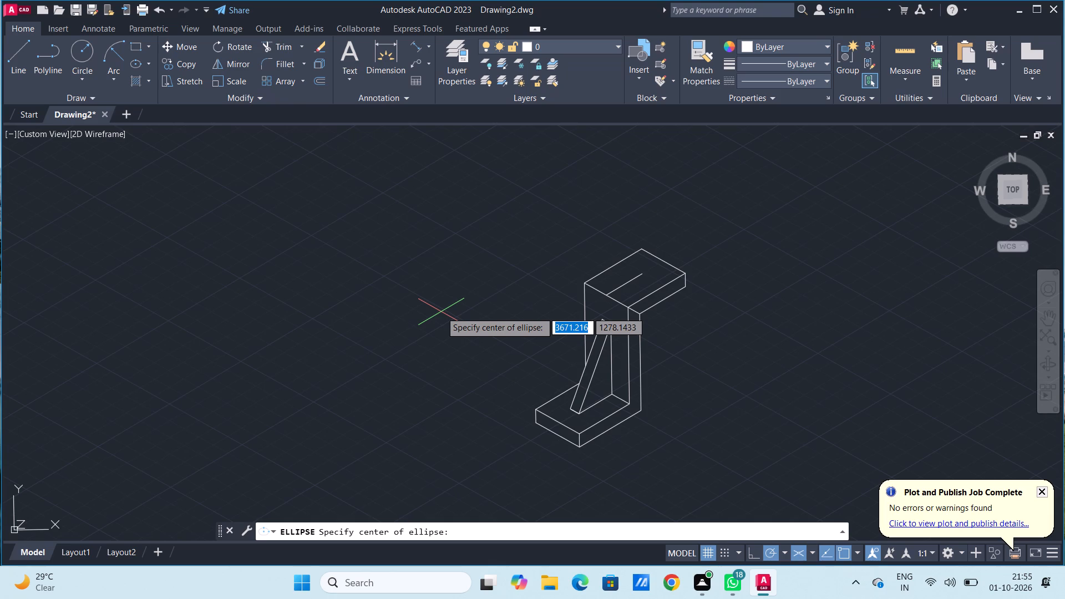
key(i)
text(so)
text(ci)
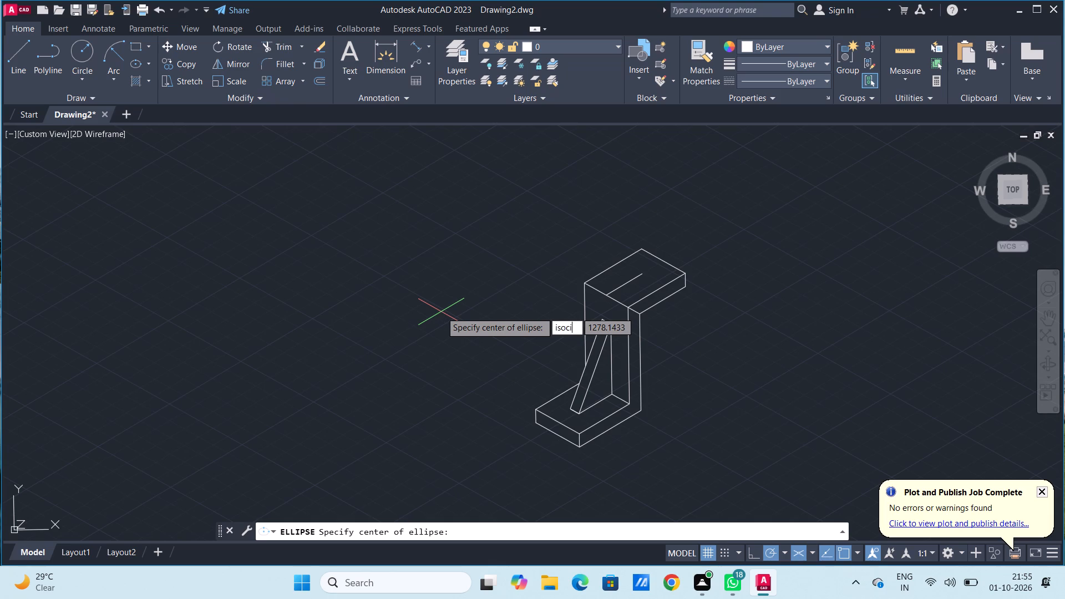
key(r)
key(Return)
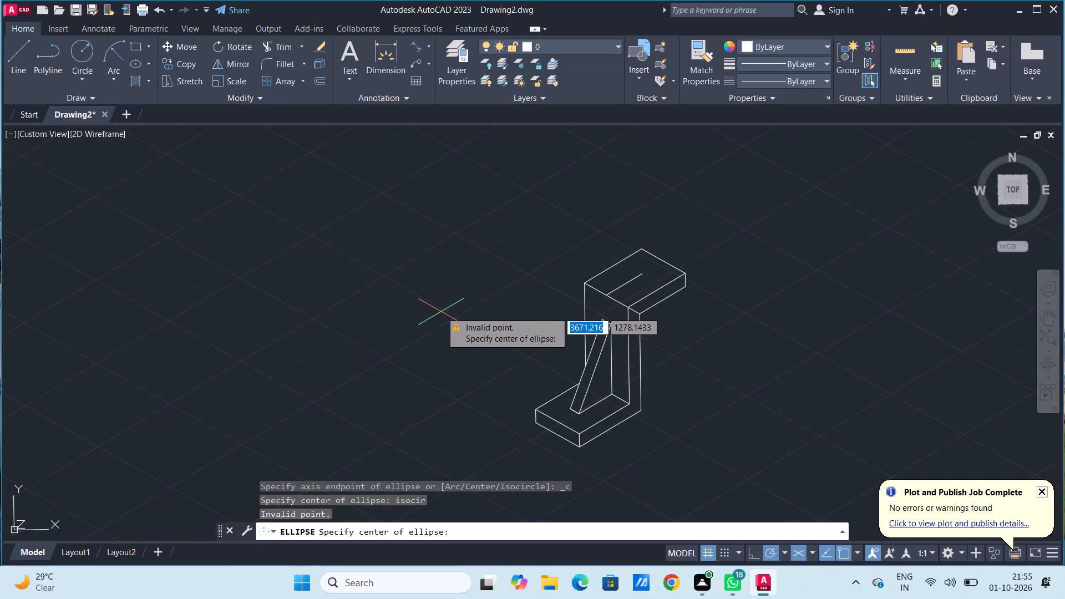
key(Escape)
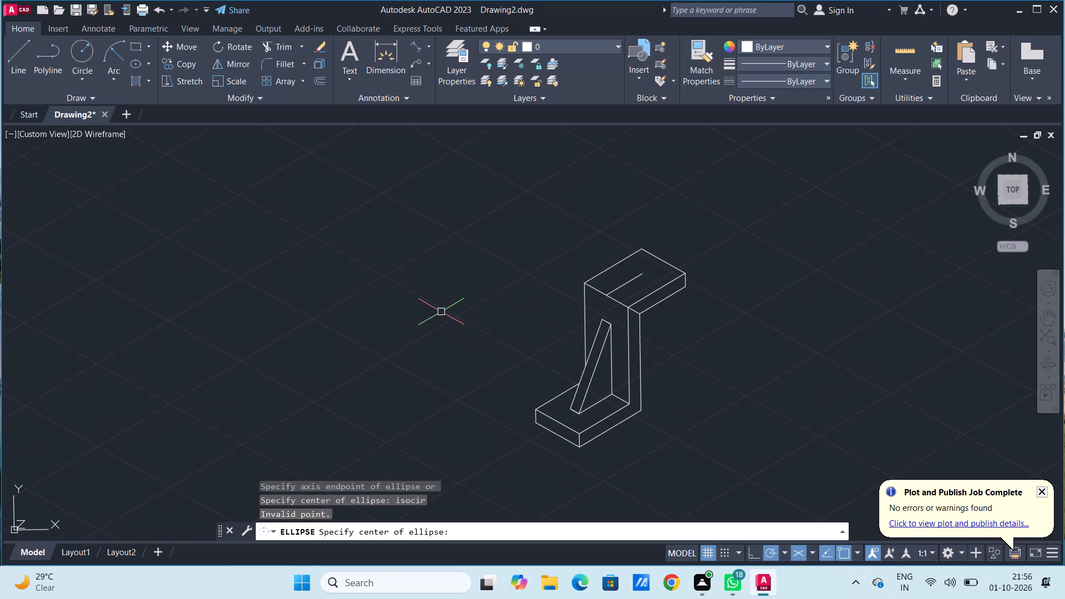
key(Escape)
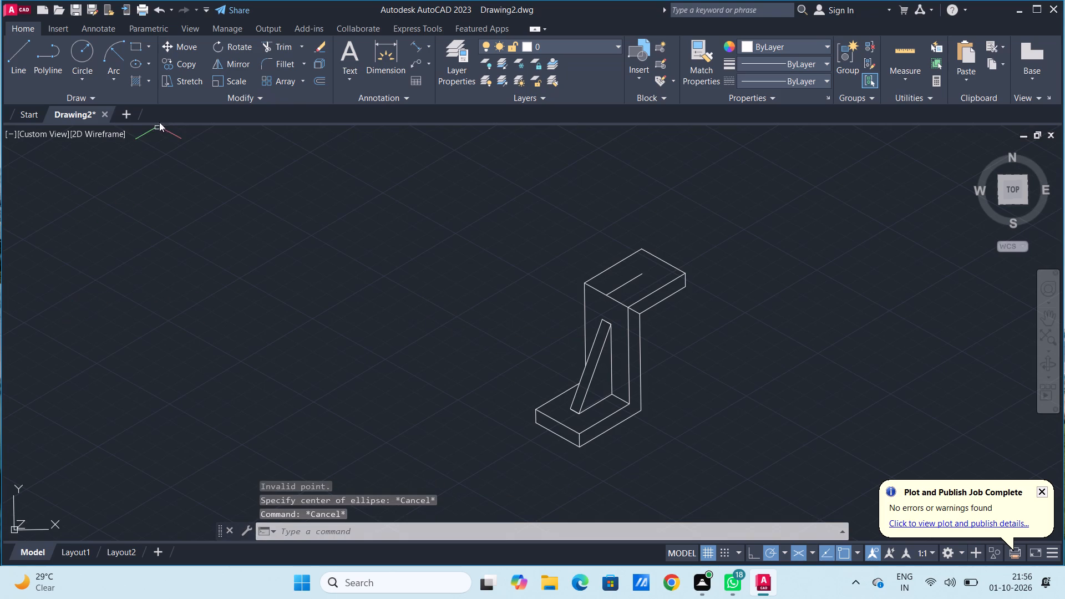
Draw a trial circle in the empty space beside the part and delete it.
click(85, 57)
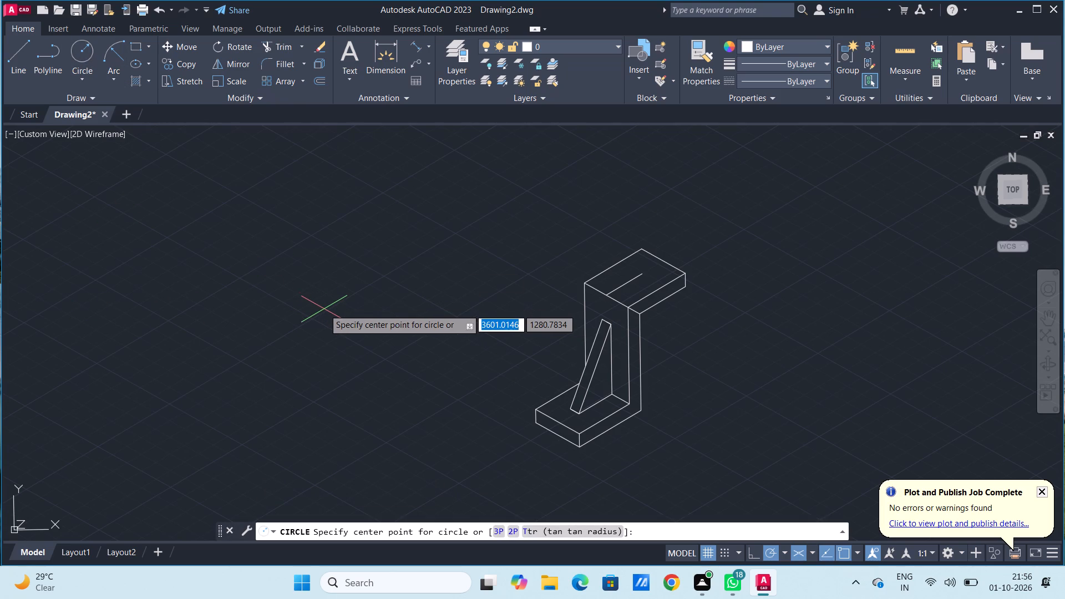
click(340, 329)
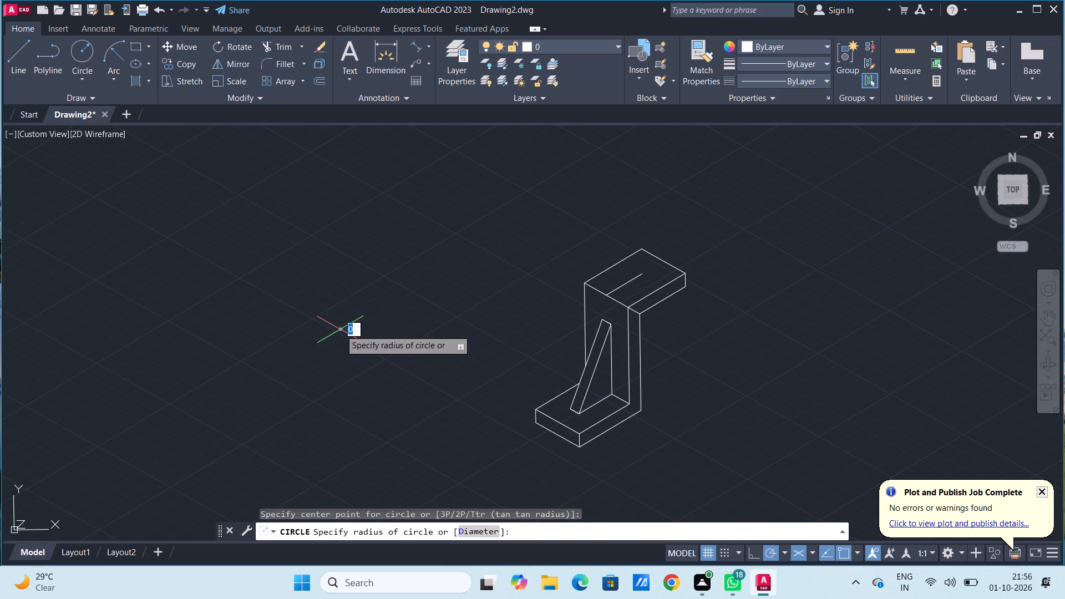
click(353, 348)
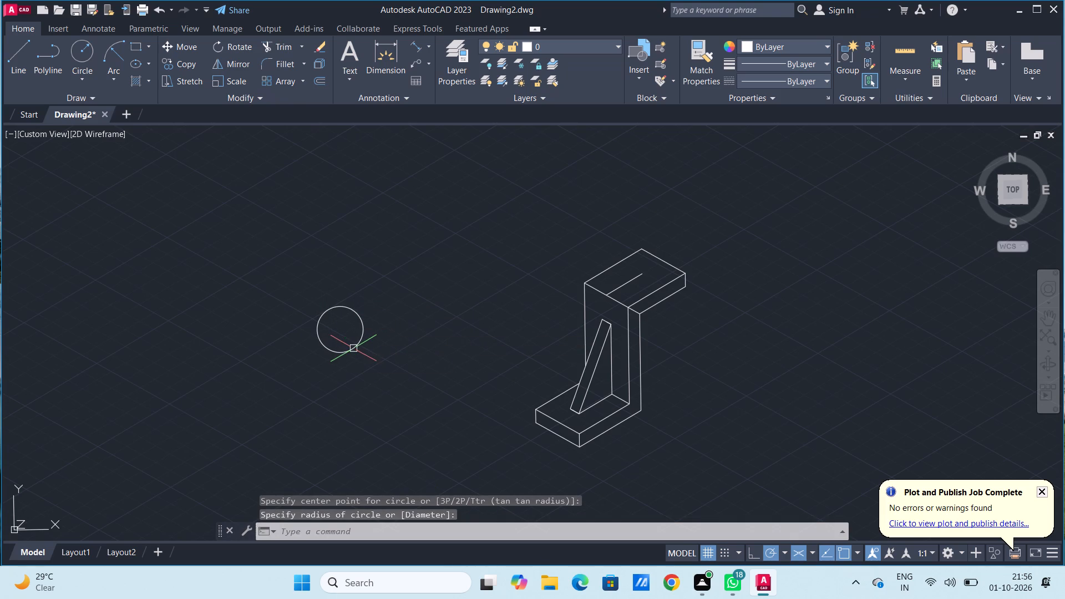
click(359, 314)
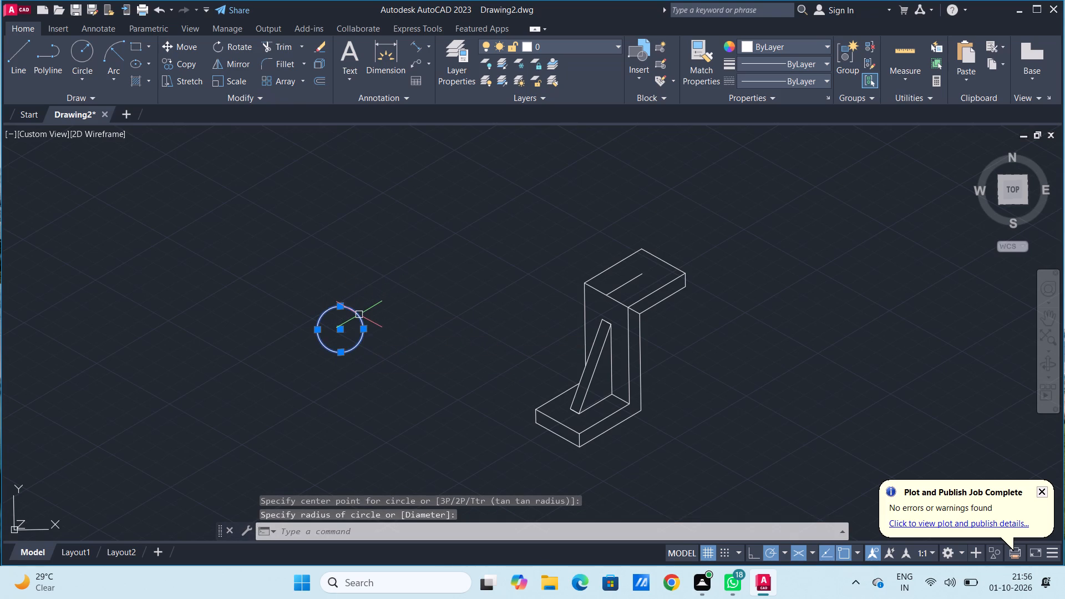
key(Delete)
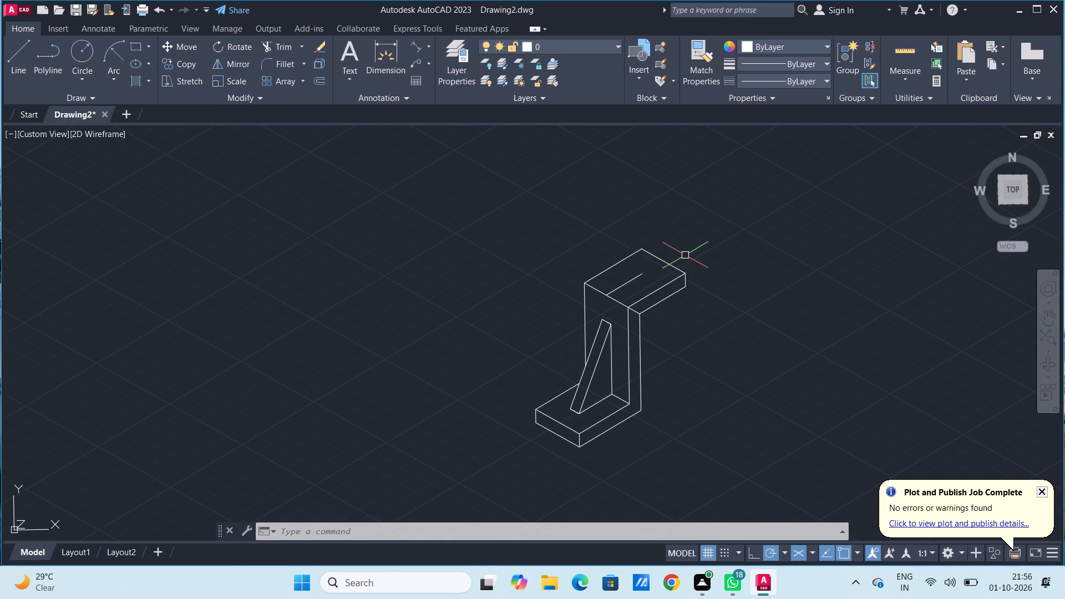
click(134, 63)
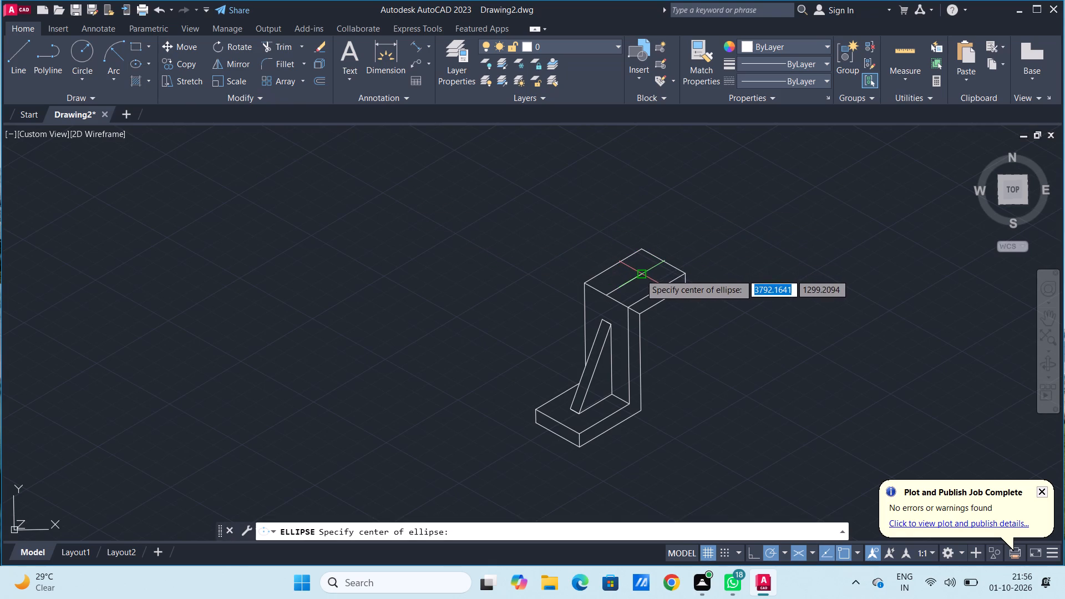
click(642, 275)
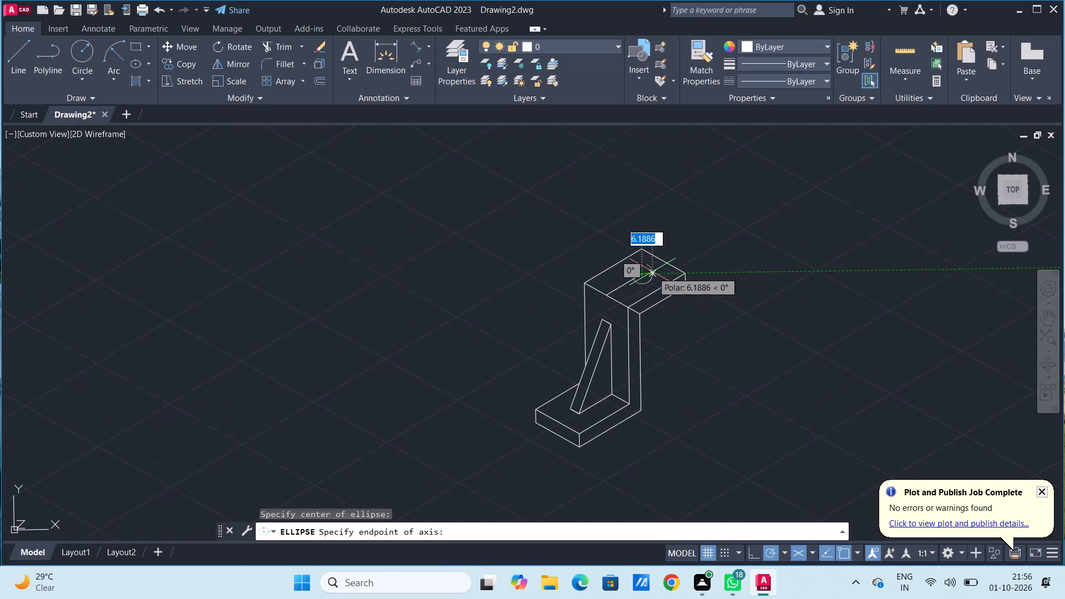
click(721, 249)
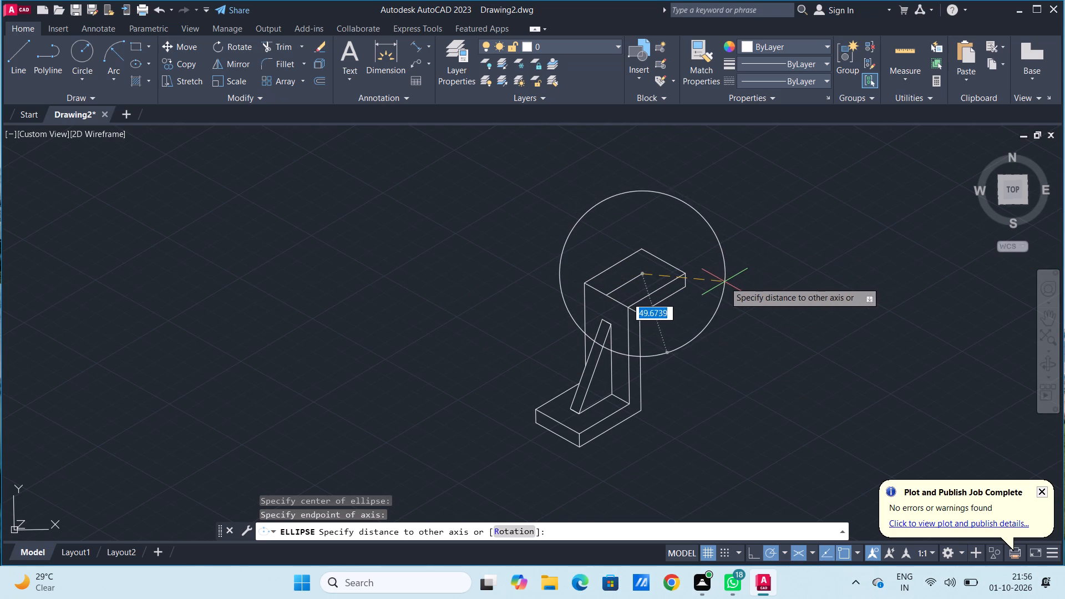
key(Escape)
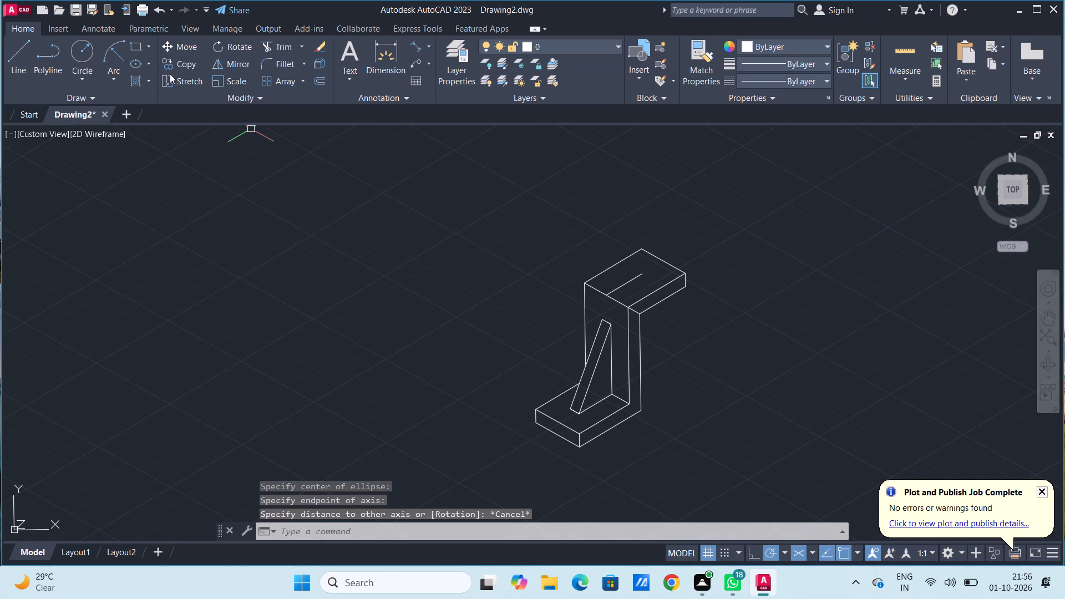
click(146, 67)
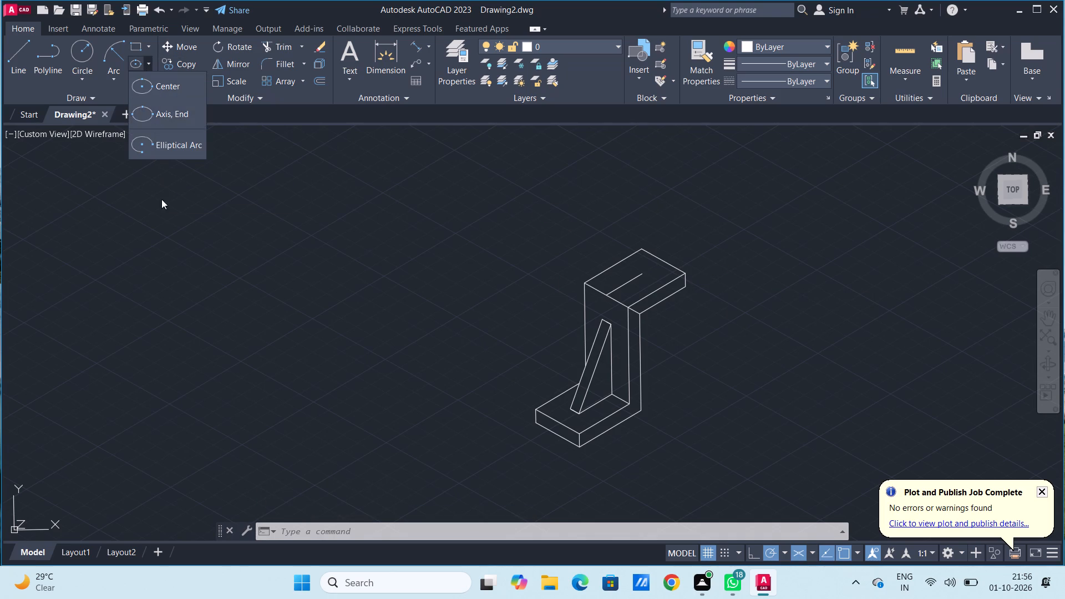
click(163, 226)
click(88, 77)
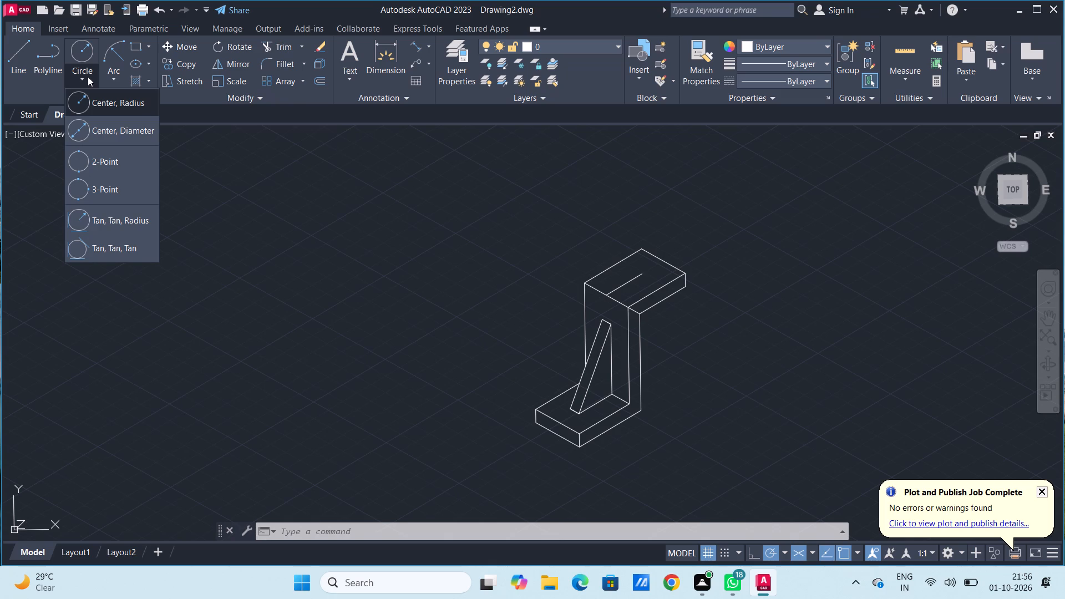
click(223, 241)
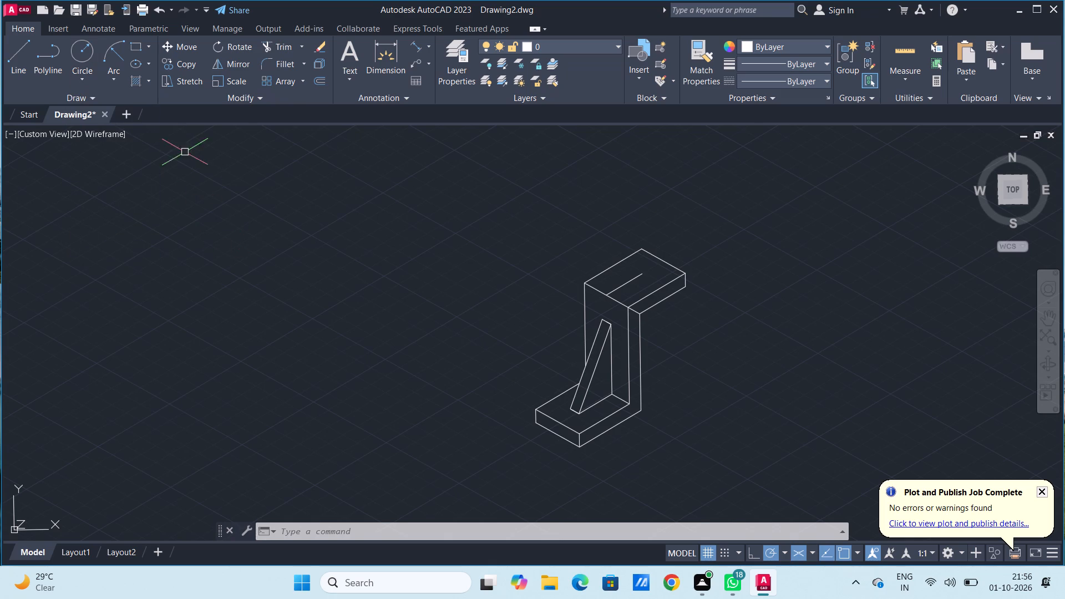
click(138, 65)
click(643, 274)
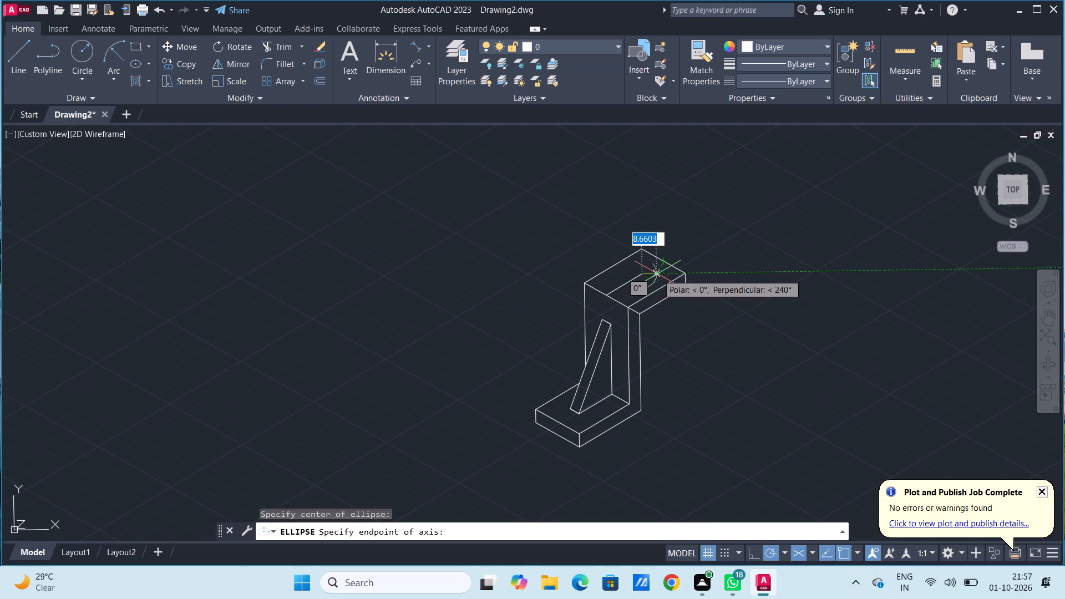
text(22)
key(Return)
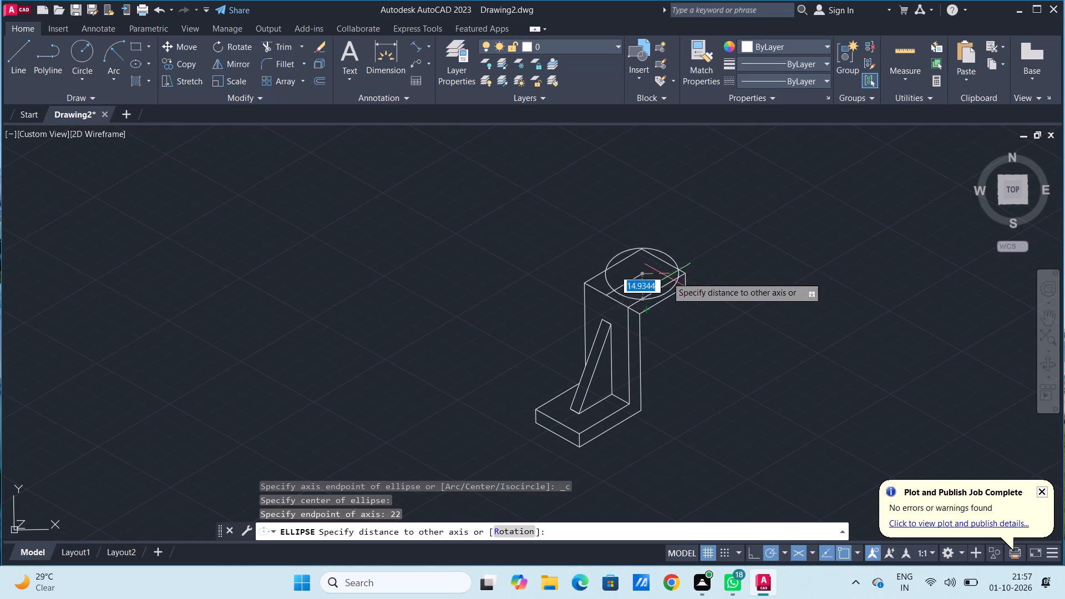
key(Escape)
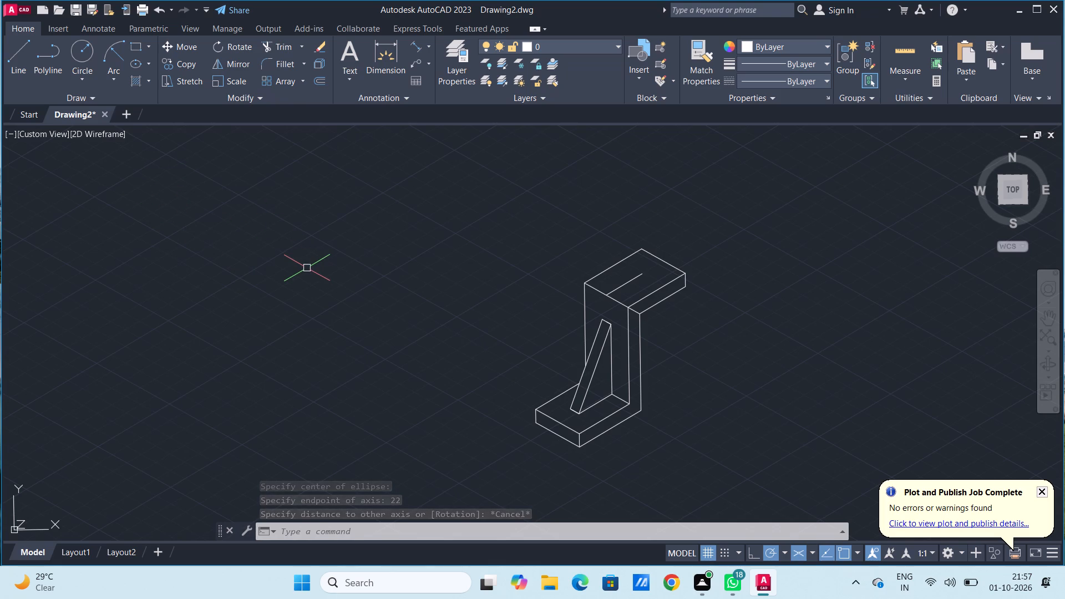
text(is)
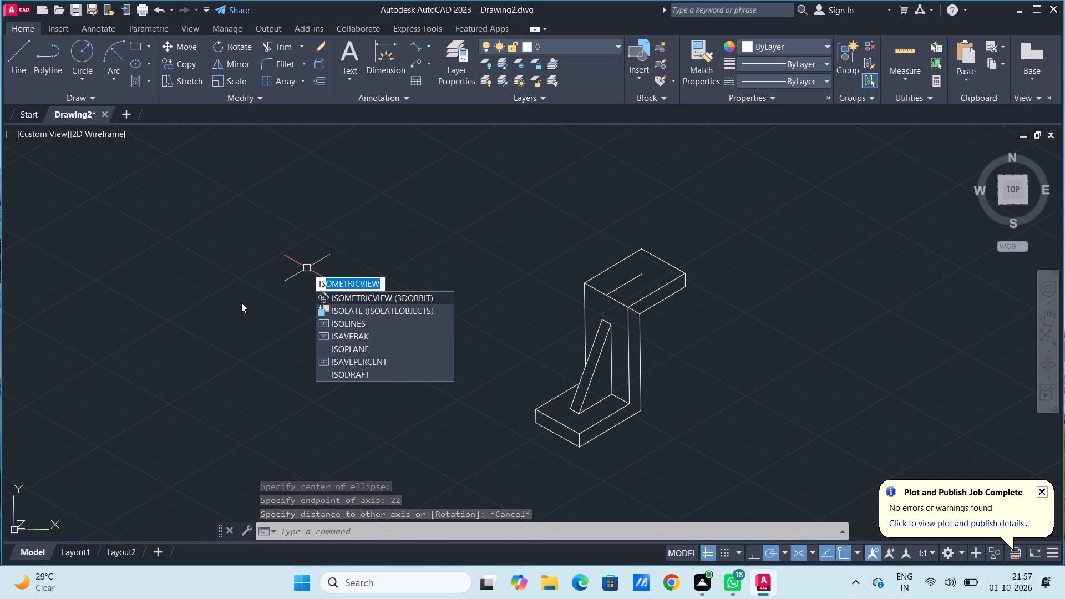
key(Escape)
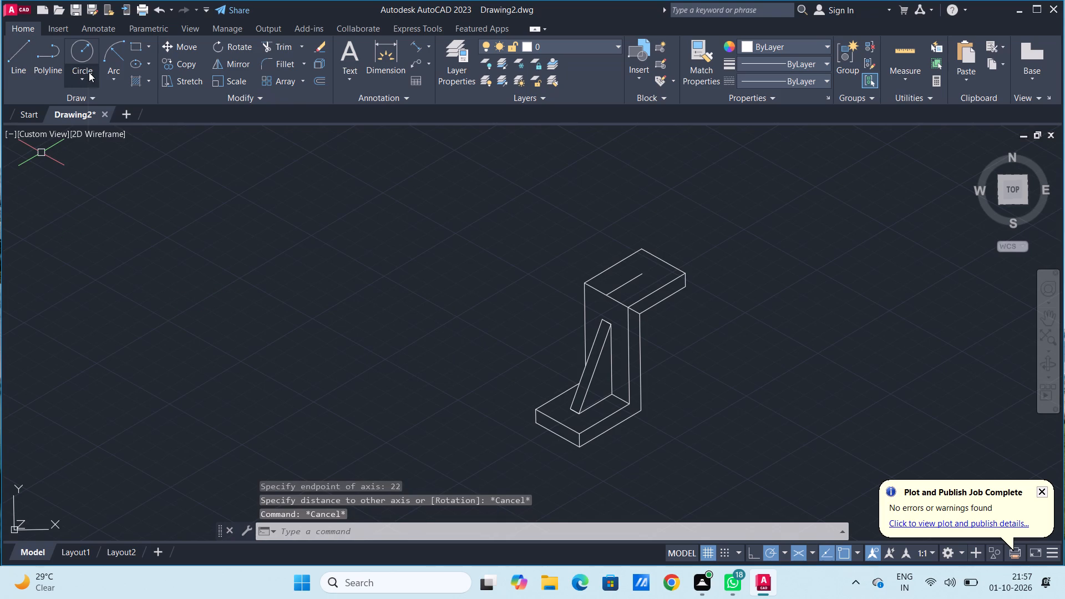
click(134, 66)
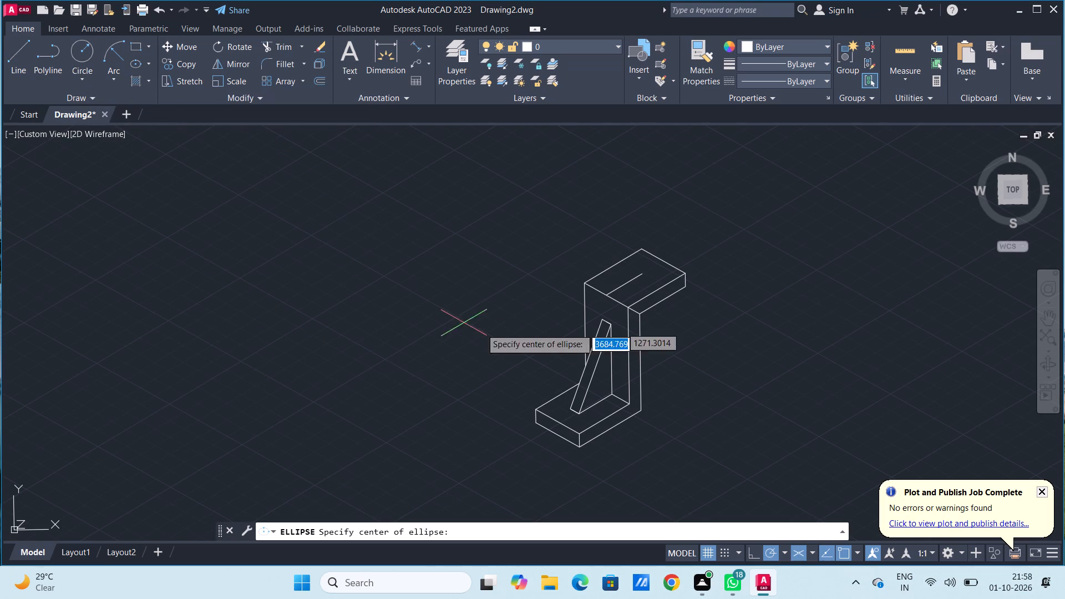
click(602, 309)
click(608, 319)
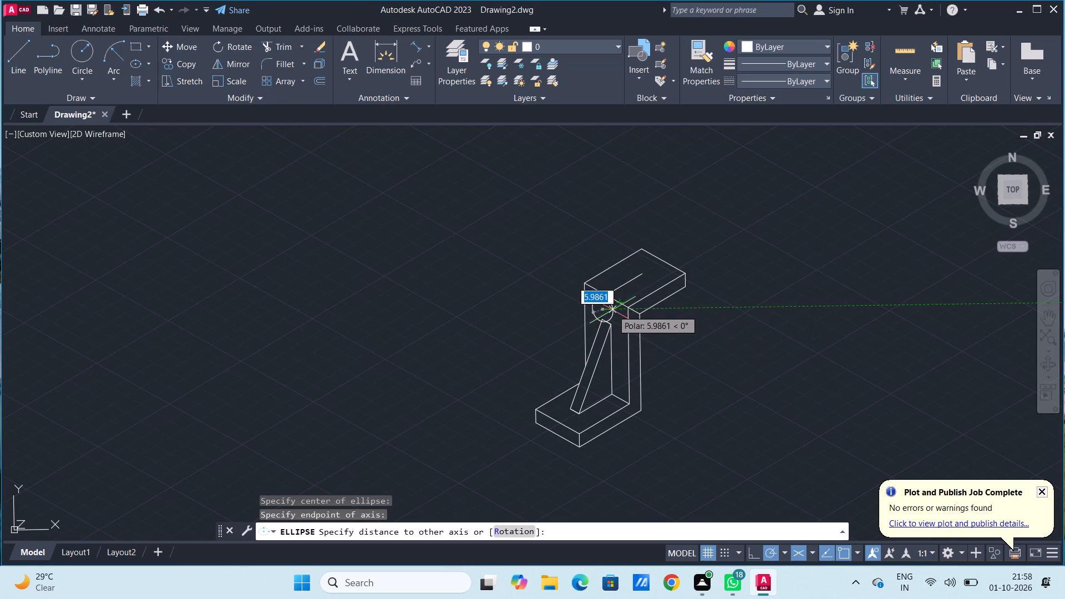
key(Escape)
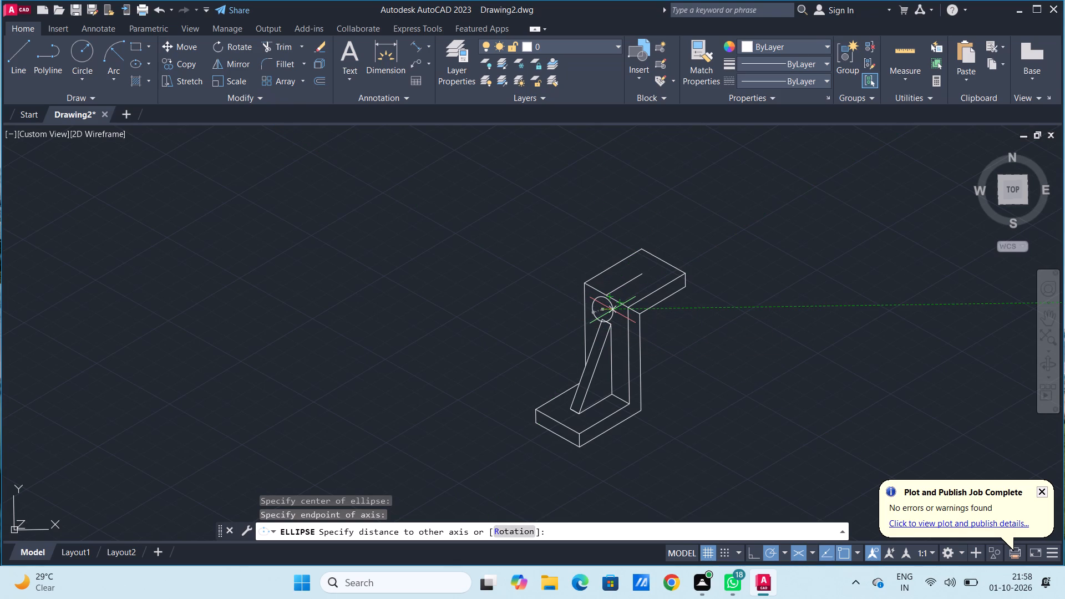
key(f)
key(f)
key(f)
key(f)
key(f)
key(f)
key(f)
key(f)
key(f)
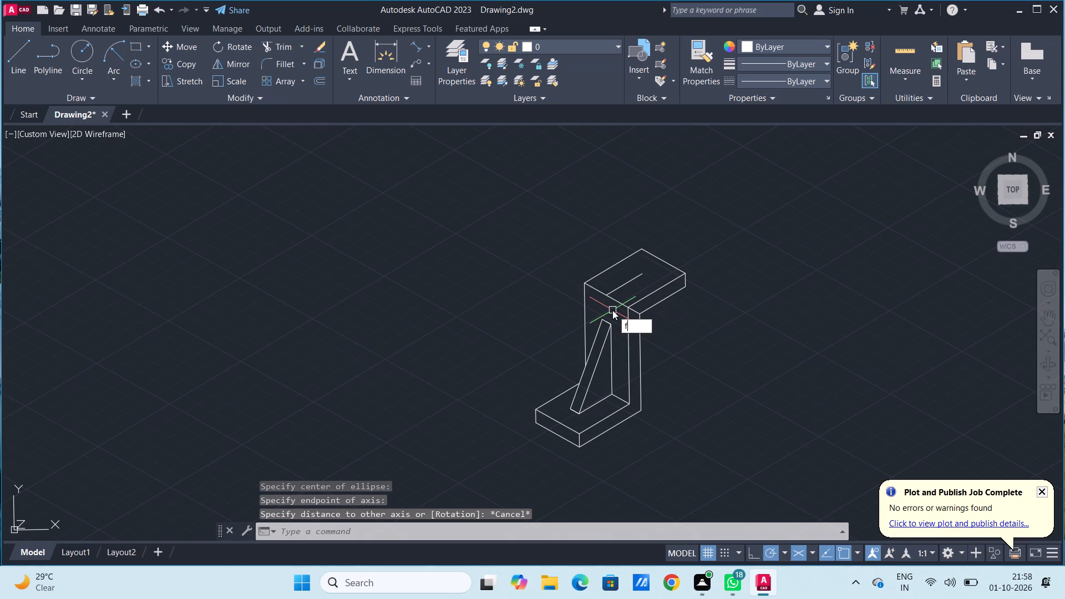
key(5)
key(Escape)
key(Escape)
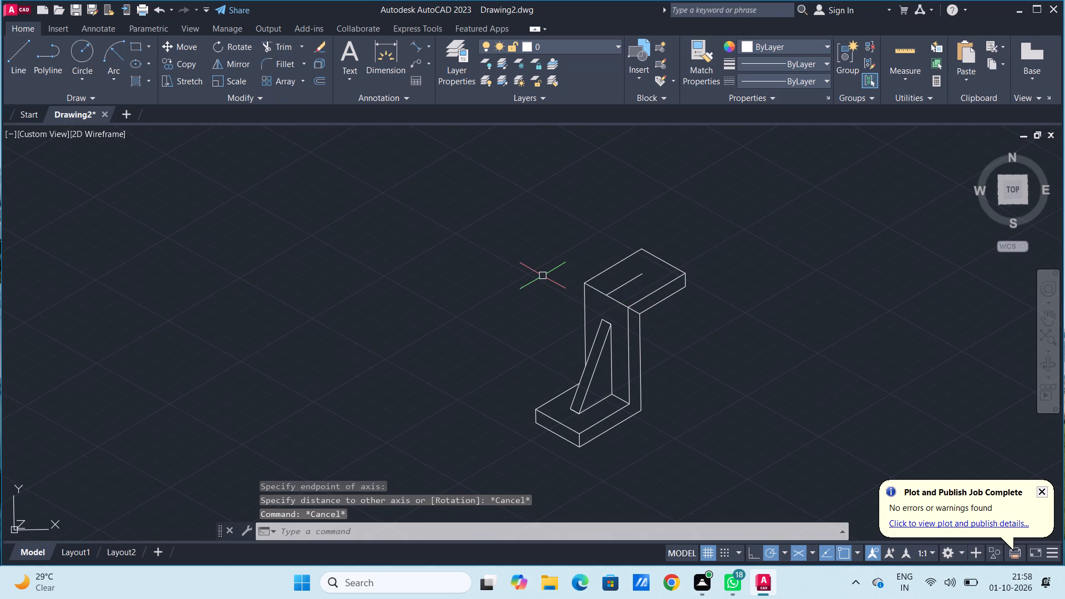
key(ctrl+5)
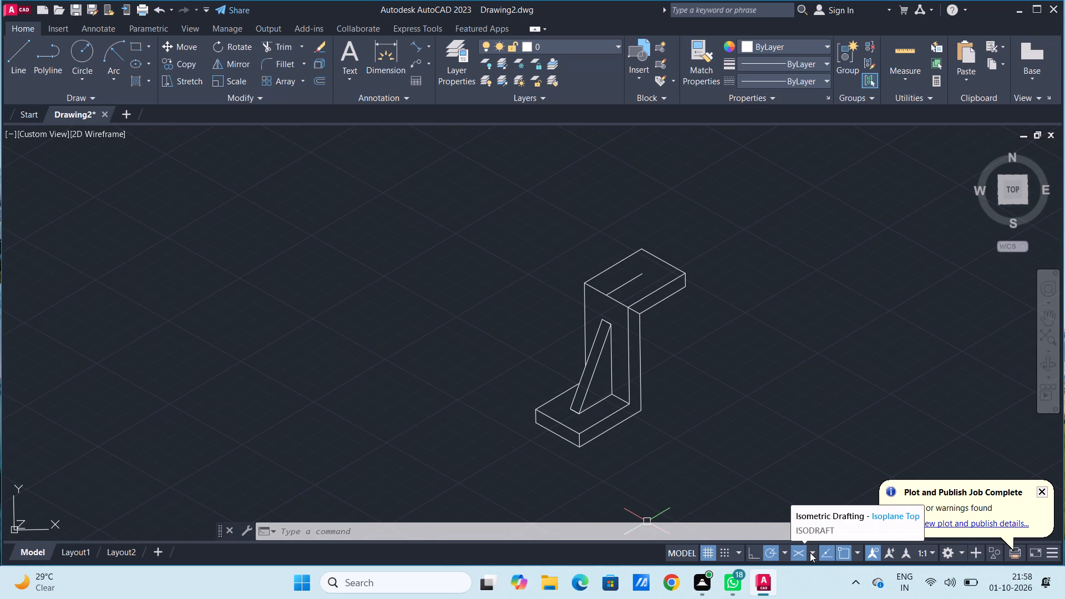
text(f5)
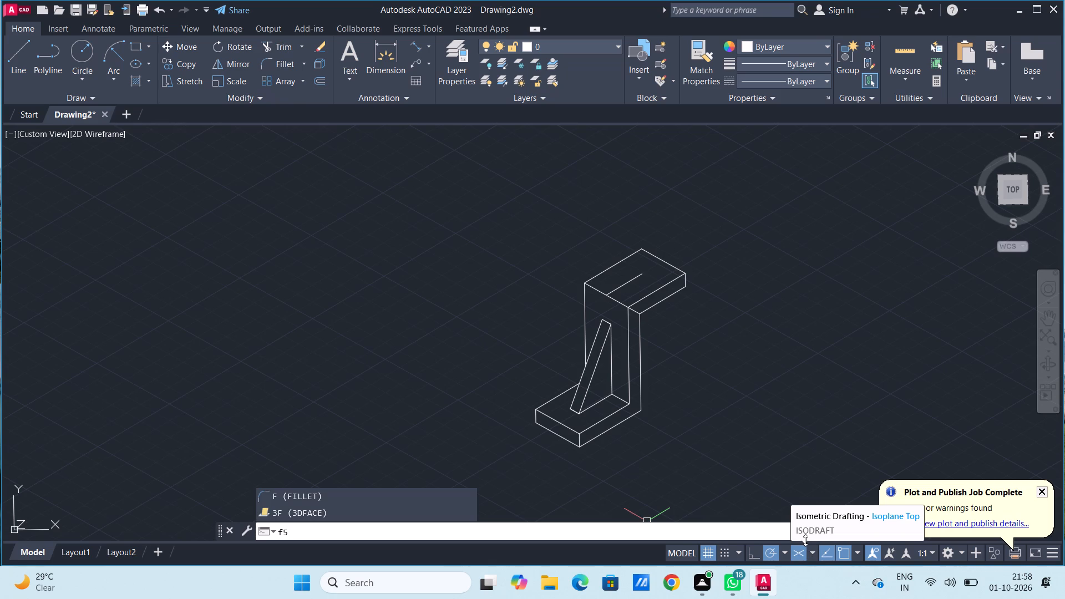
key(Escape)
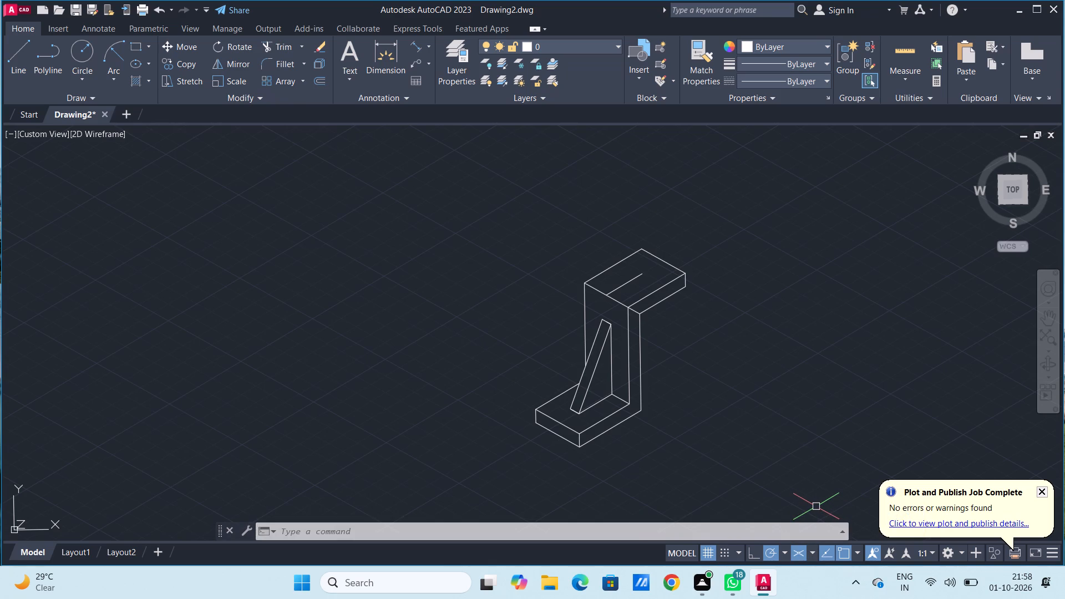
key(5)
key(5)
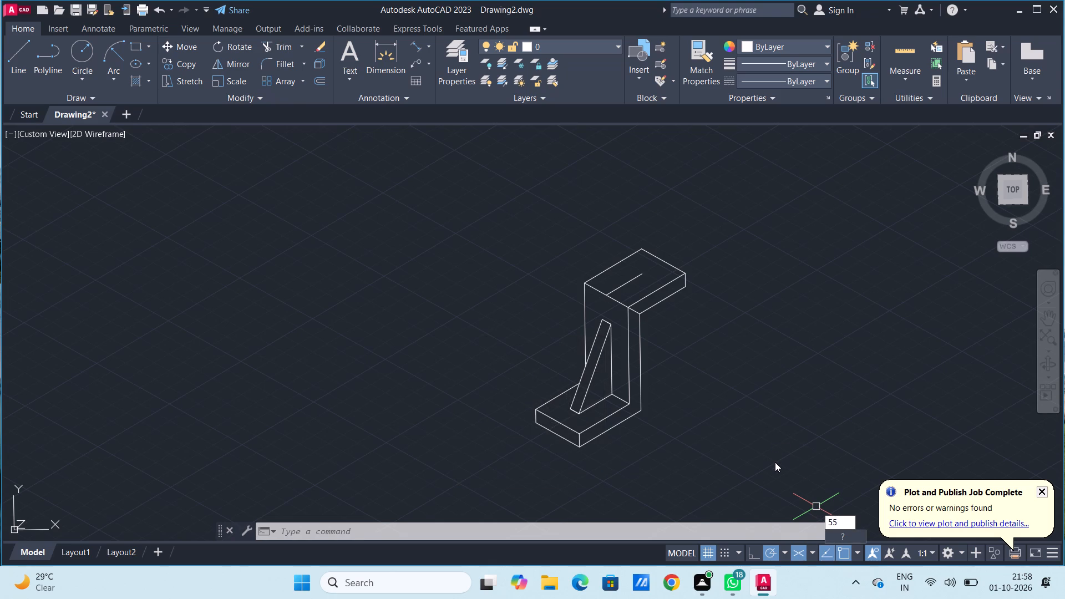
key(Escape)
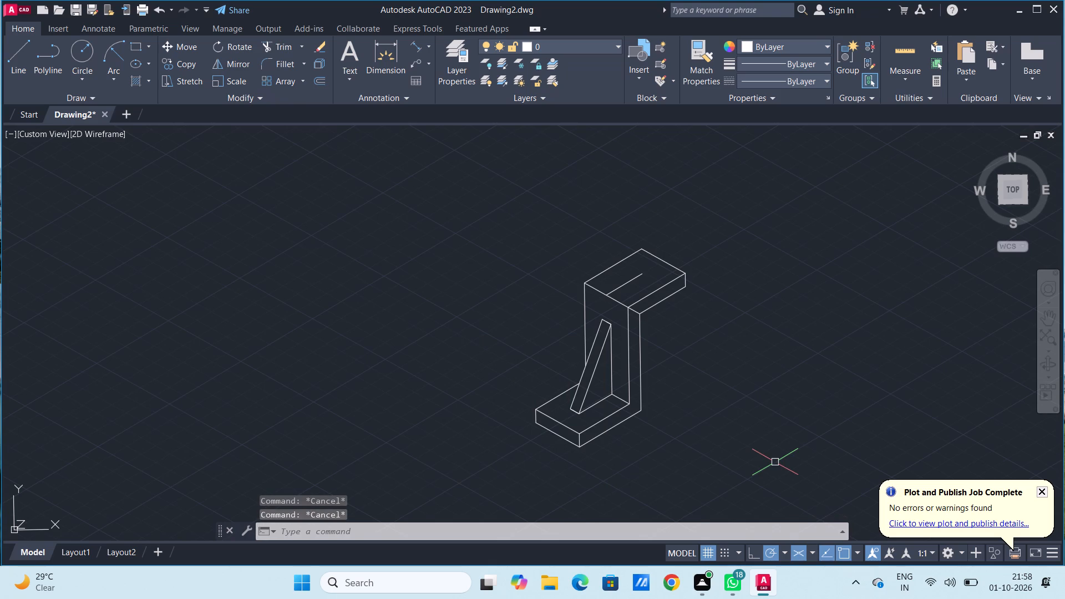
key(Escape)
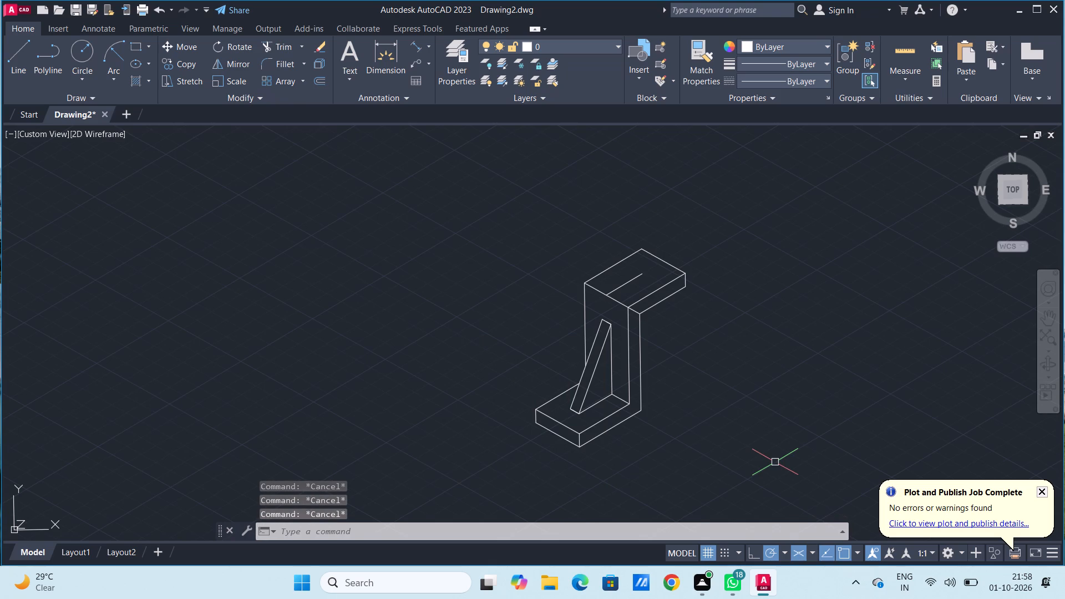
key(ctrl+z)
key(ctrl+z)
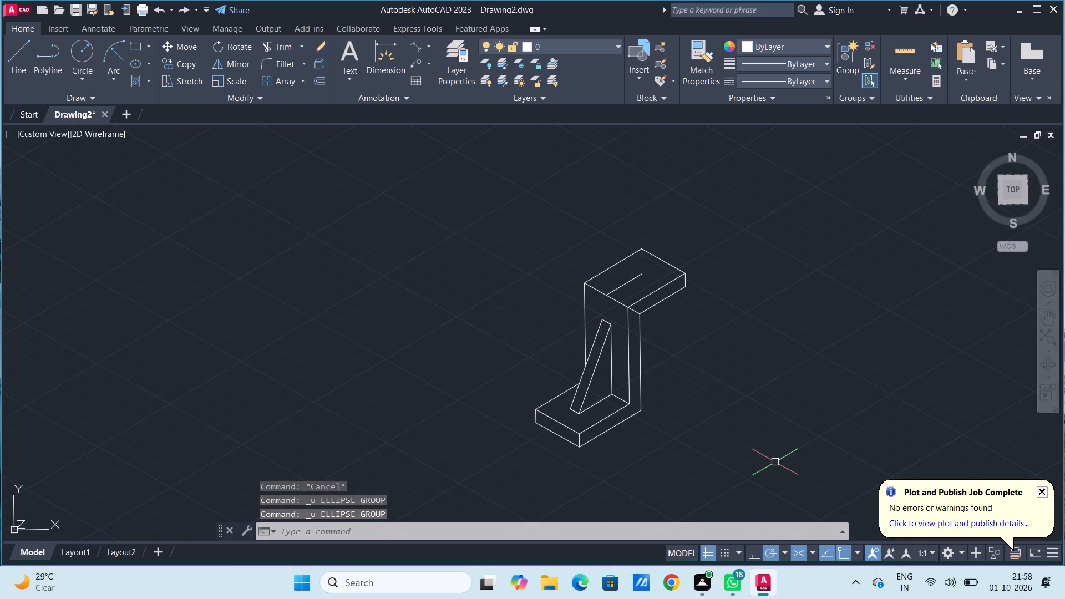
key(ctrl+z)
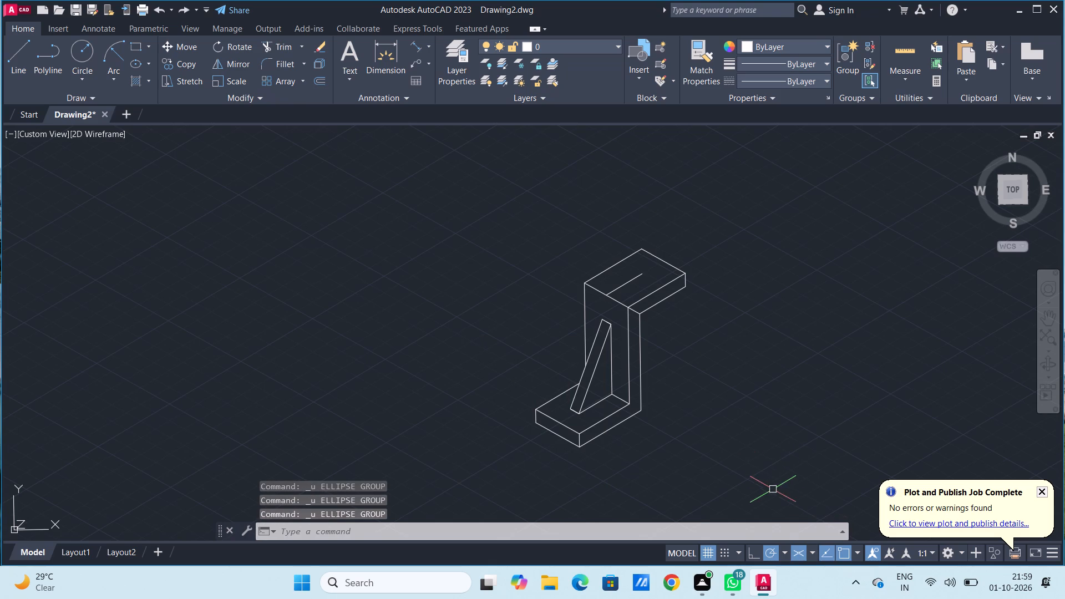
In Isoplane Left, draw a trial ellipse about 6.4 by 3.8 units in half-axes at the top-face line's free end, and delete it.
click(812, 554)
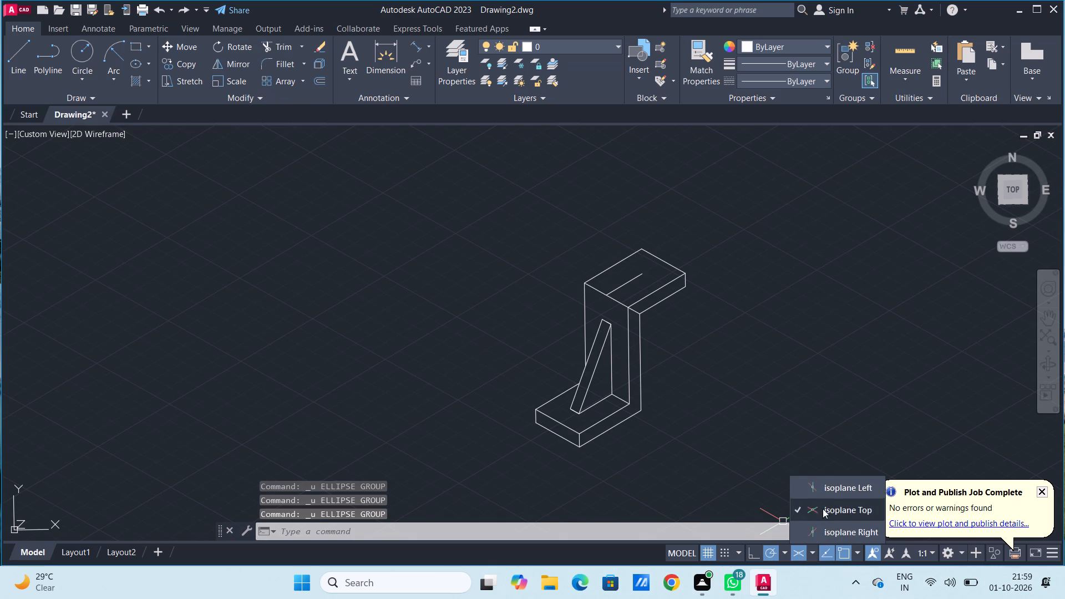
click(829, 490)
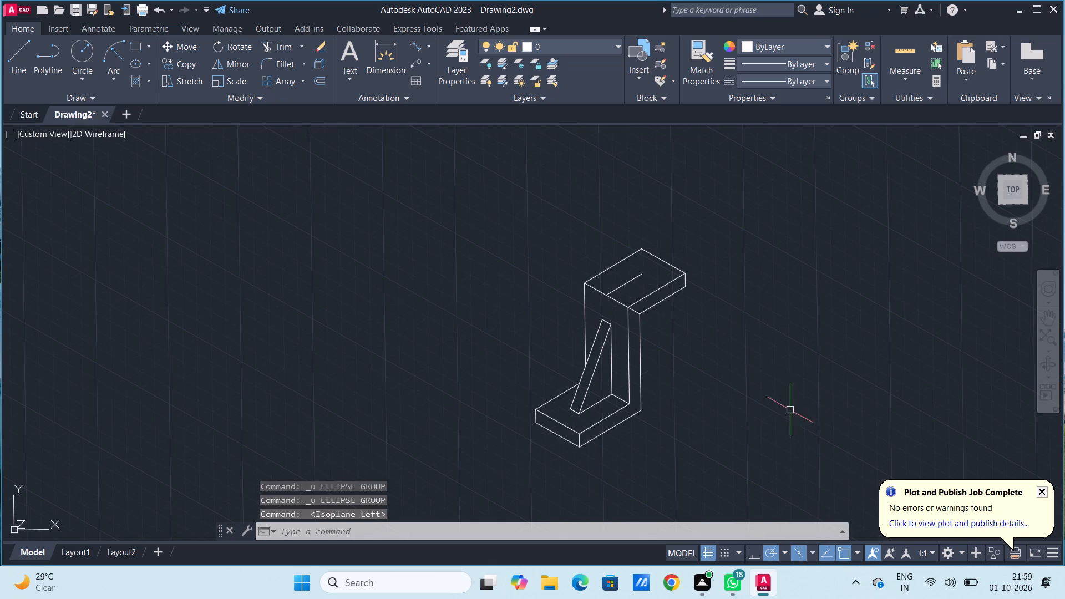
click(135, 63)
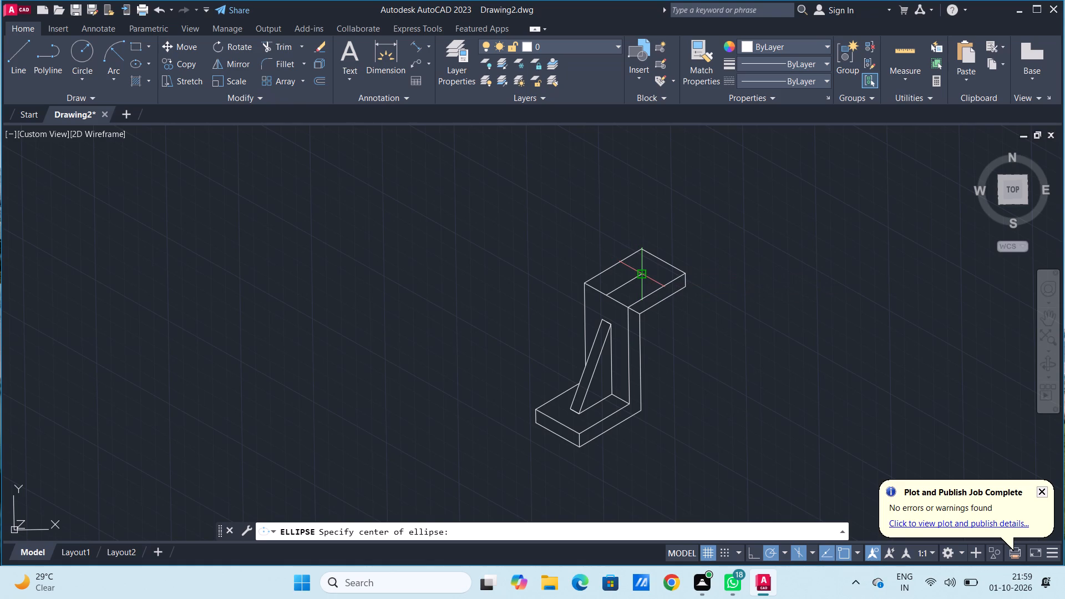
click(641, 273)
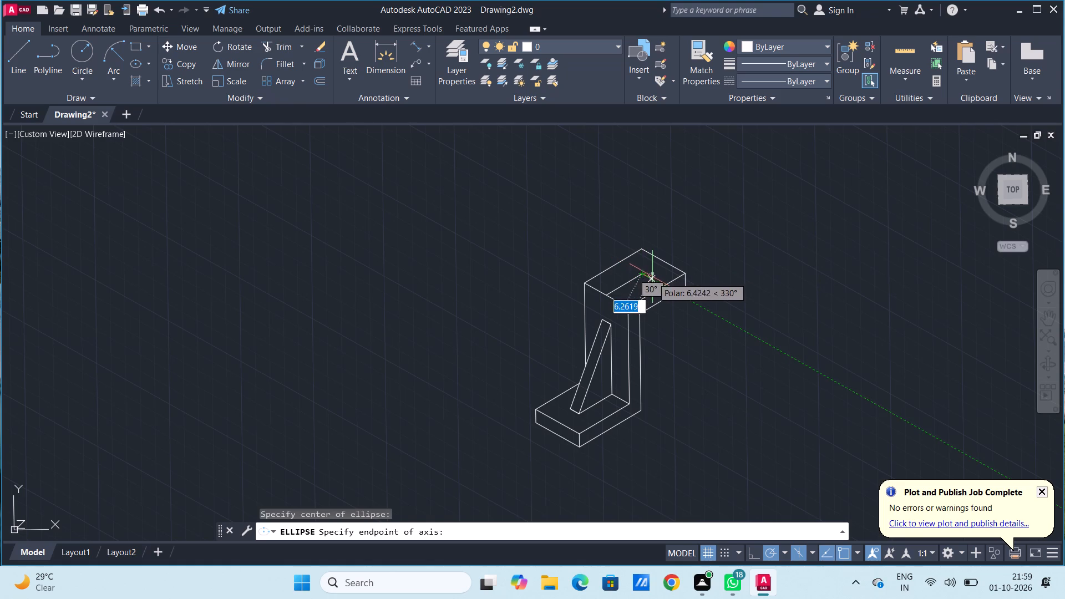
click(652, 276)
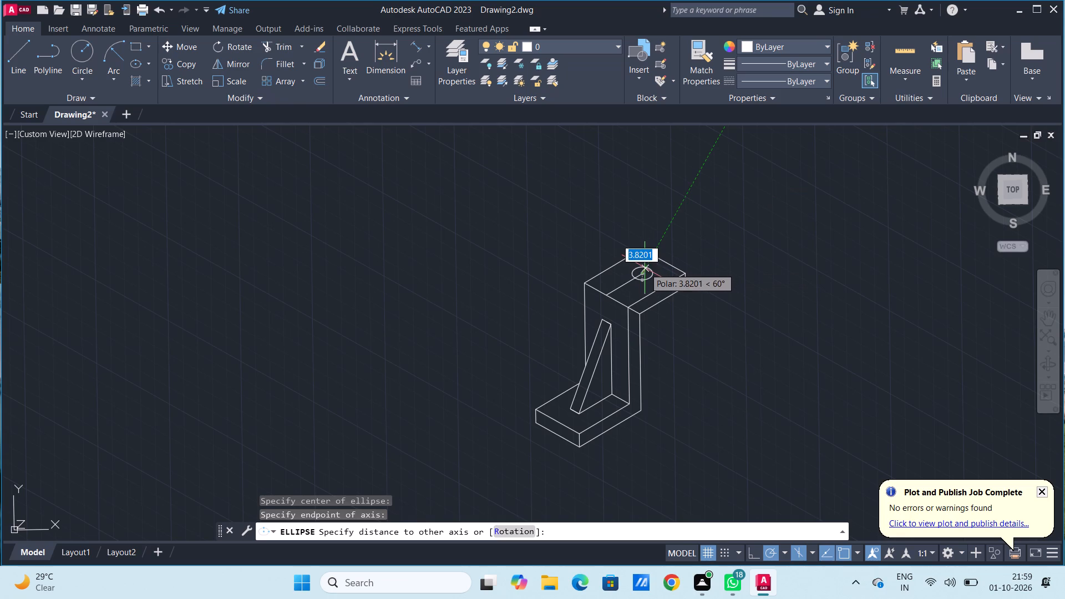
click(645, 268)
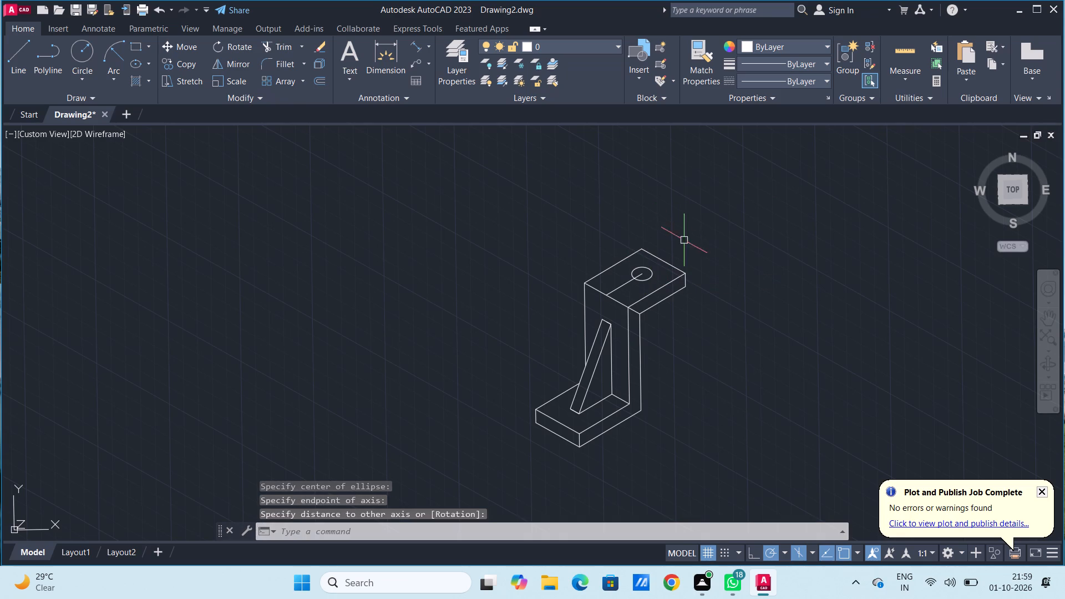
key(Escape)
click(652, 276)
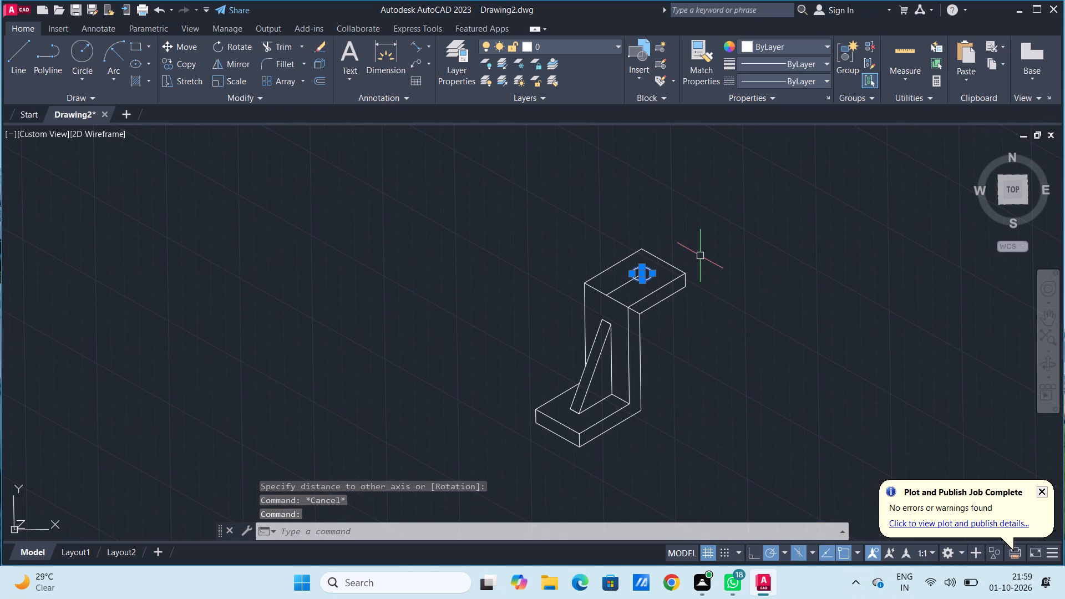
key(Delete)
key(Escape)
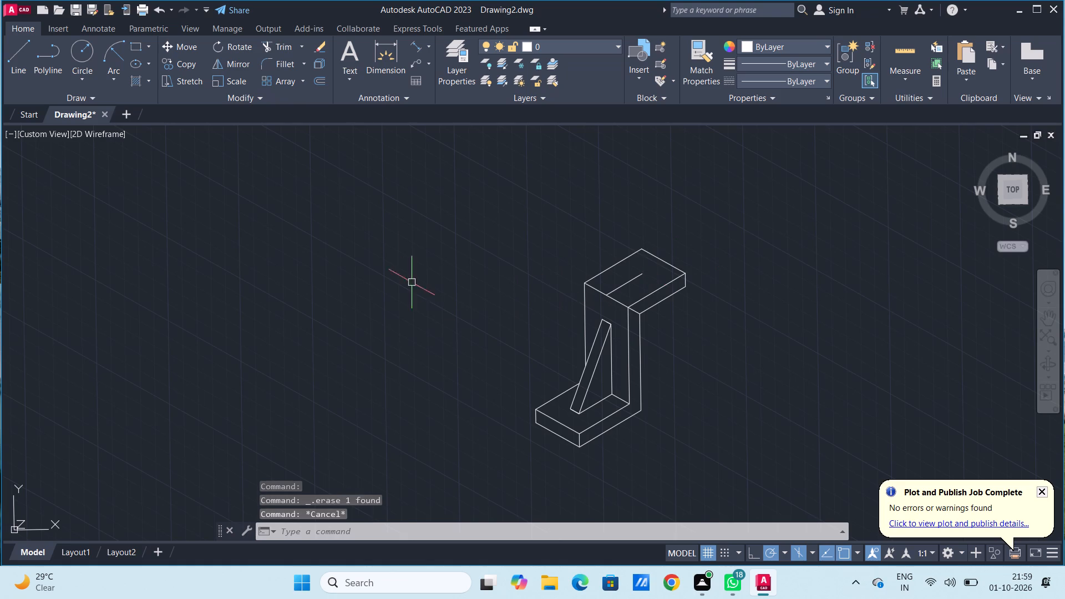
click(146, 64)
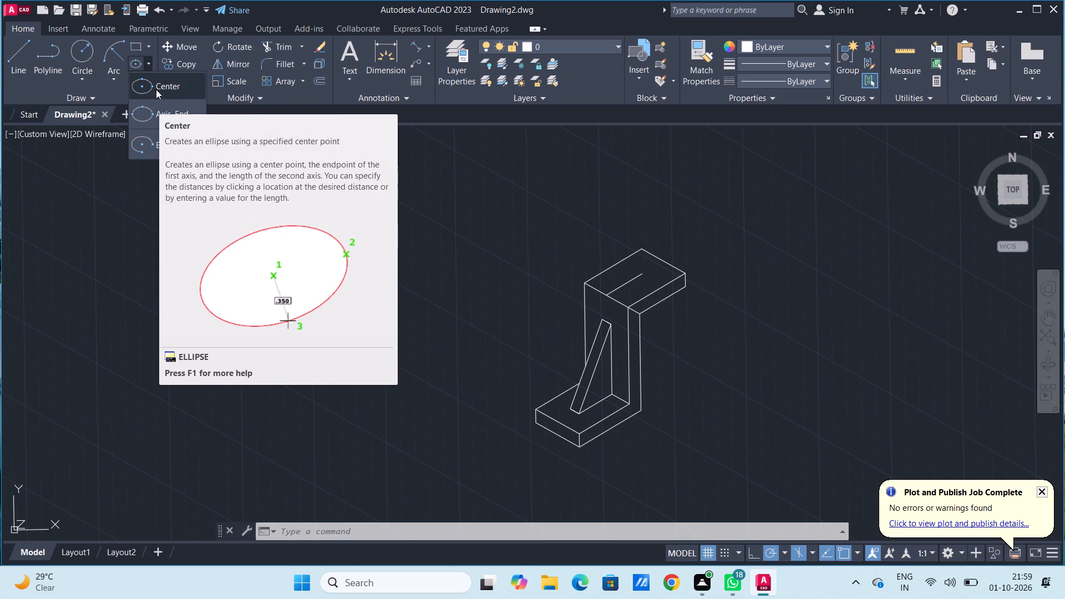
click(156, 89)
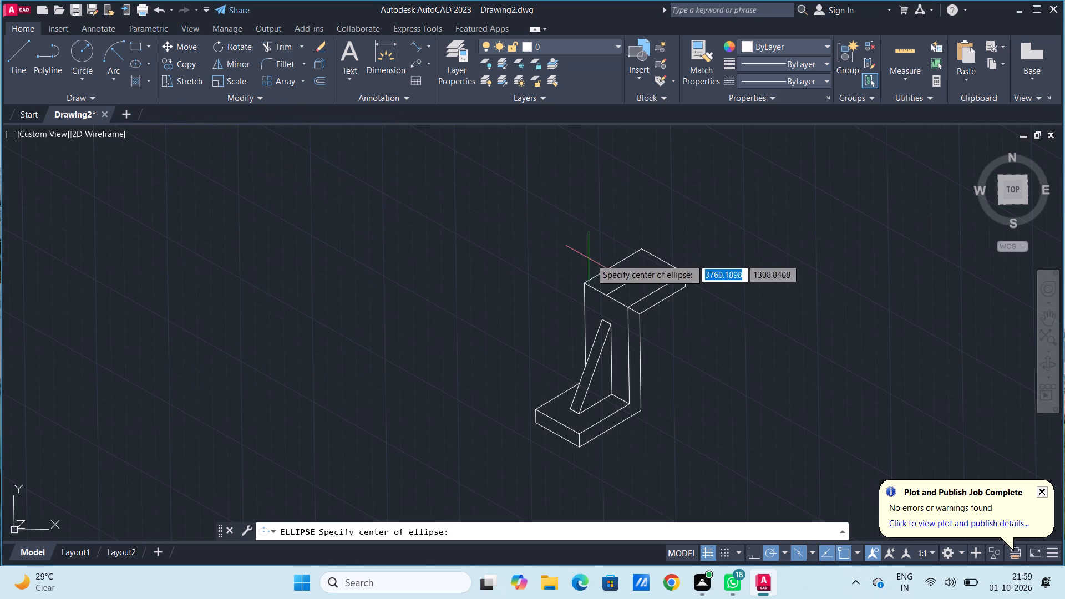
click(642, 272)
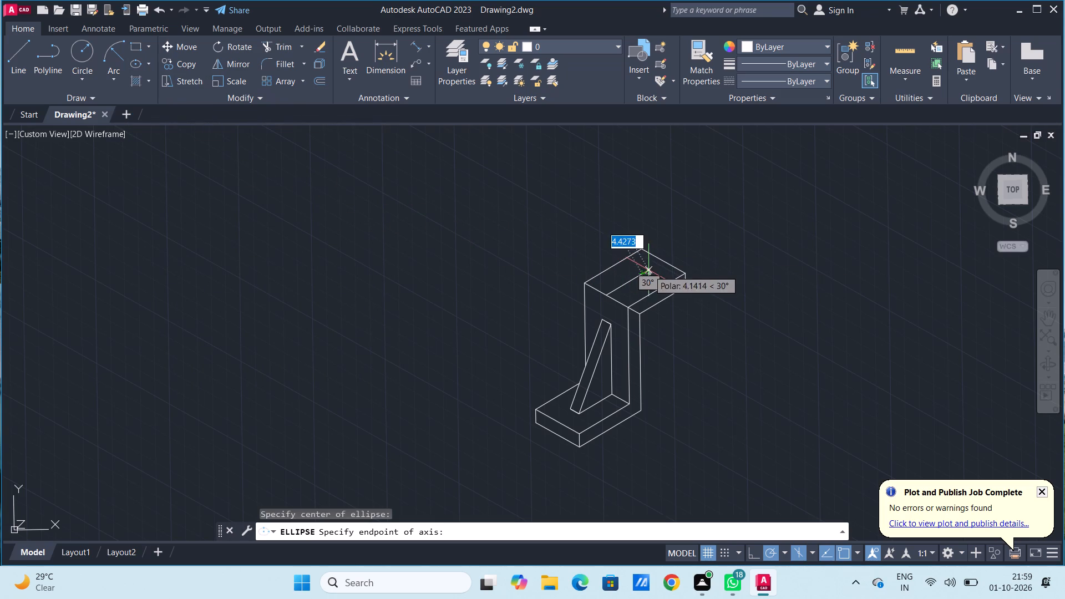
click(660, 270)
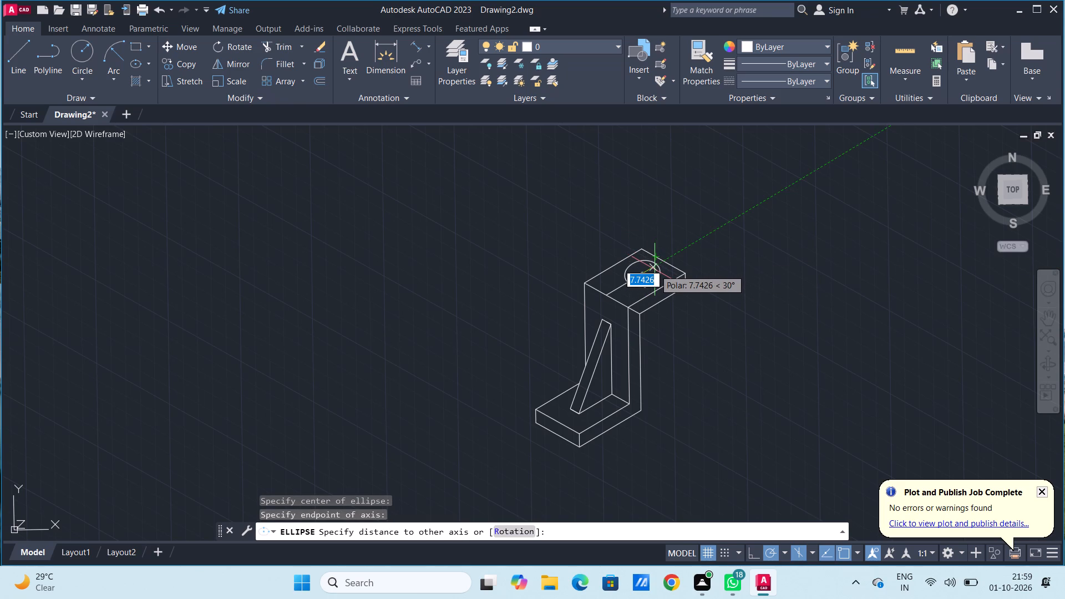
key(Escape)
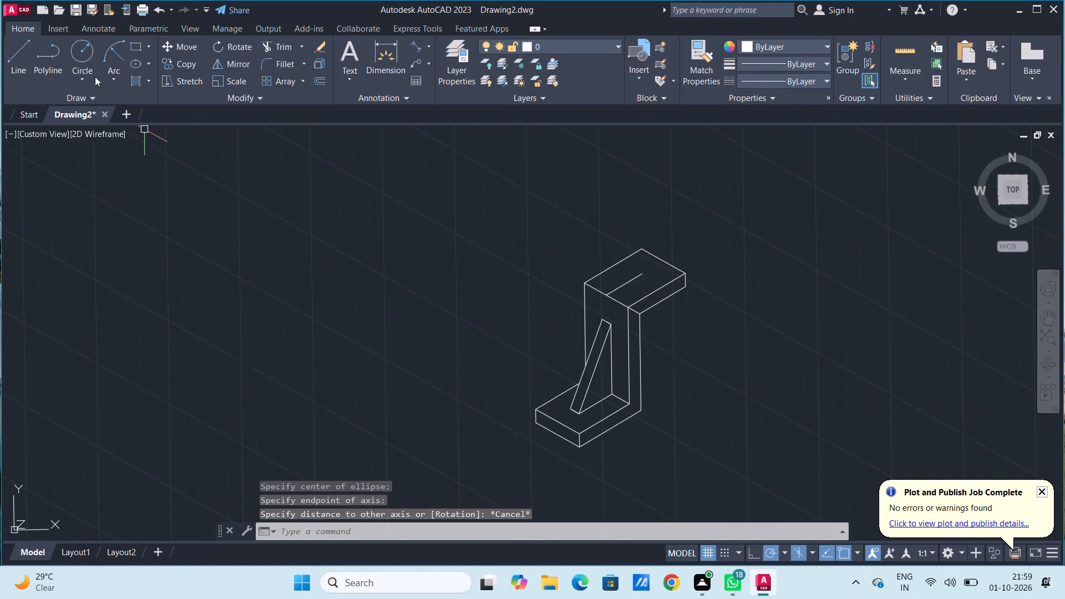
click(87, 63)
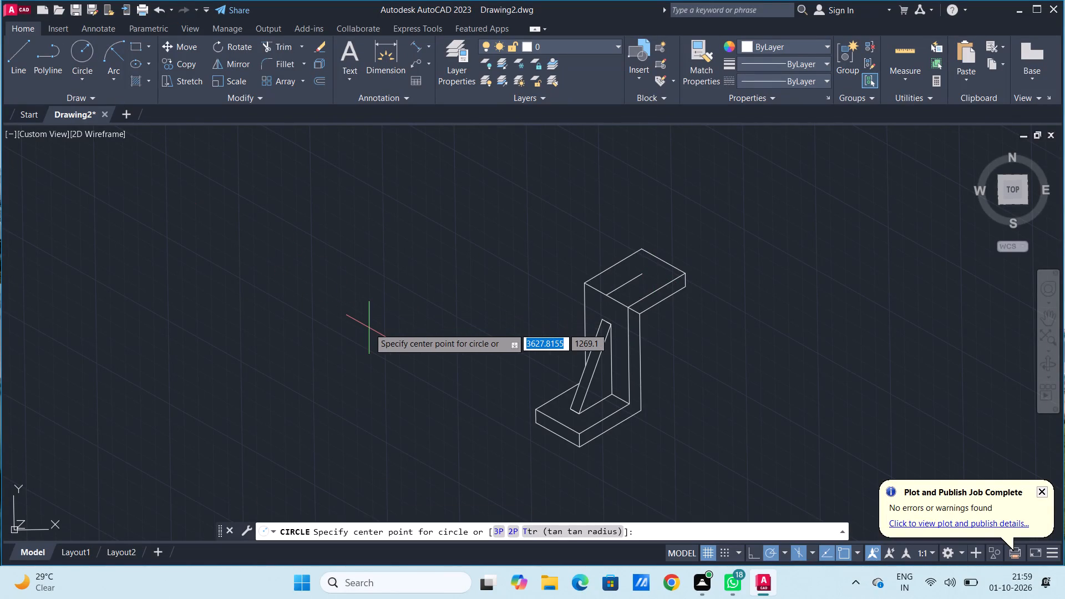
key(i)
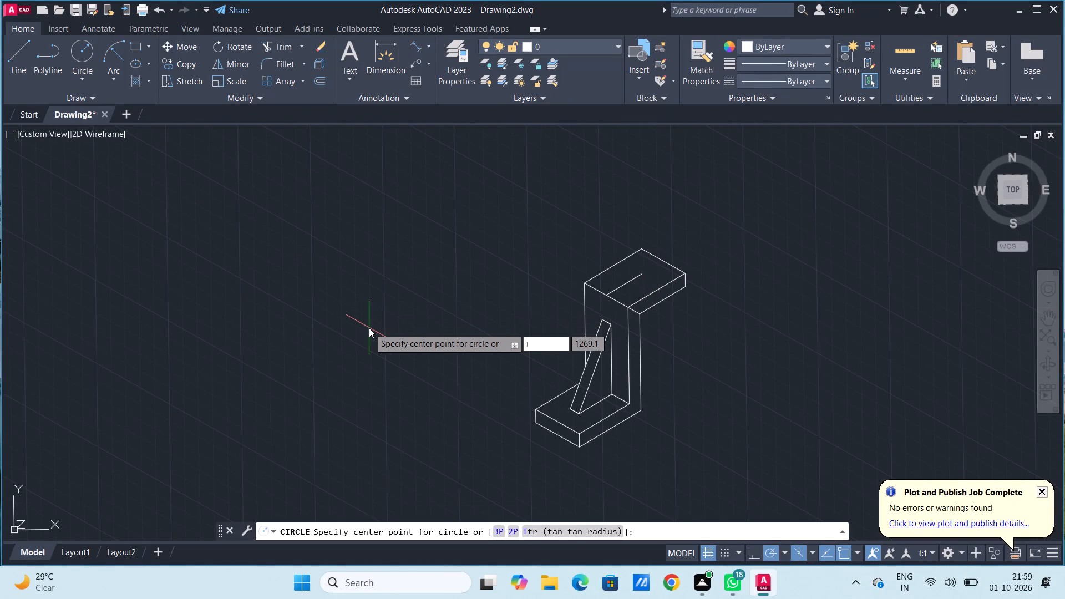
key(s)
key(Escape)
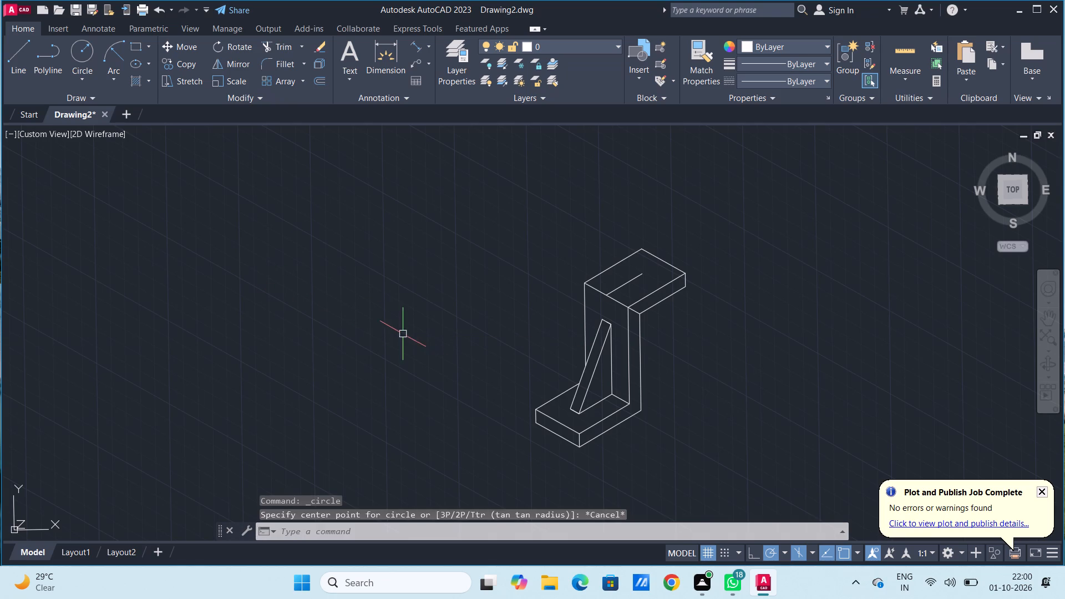
Switch the isometric drafting plane to Isoplane Right.
click(809, 549)
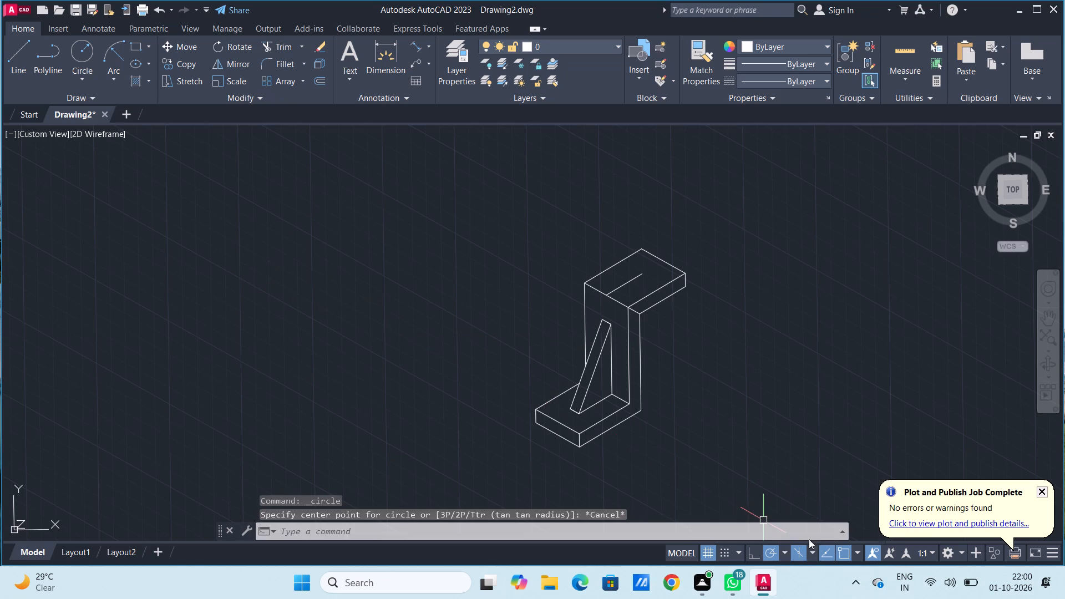
click(817, 529)
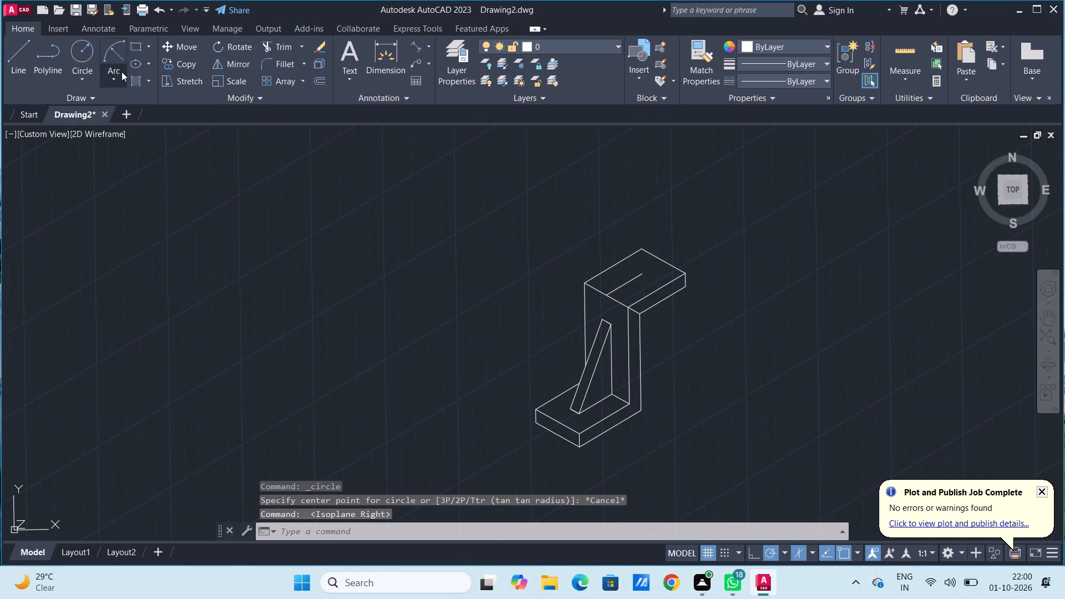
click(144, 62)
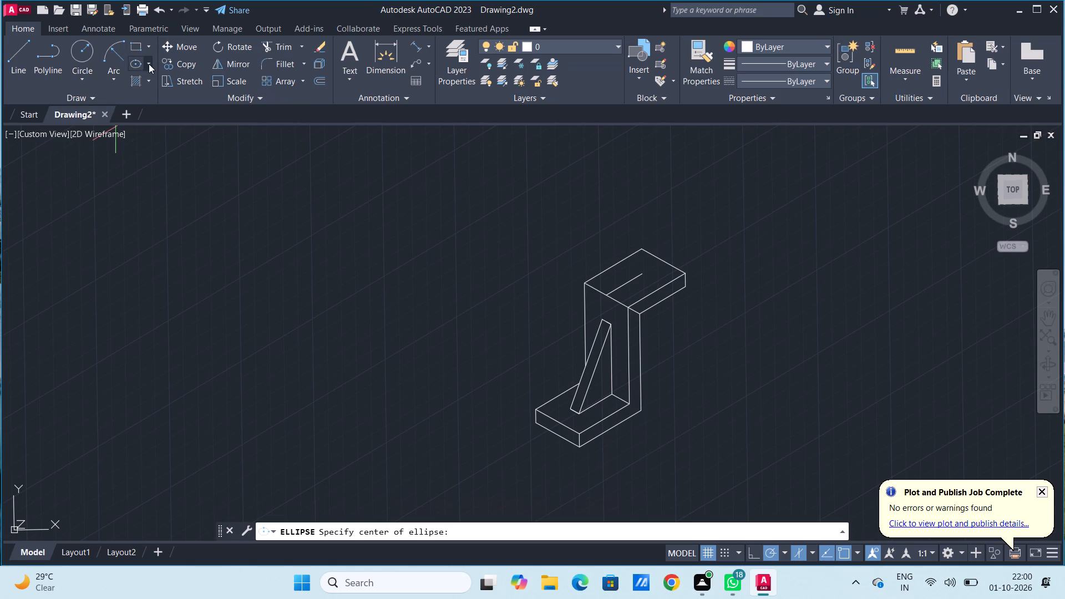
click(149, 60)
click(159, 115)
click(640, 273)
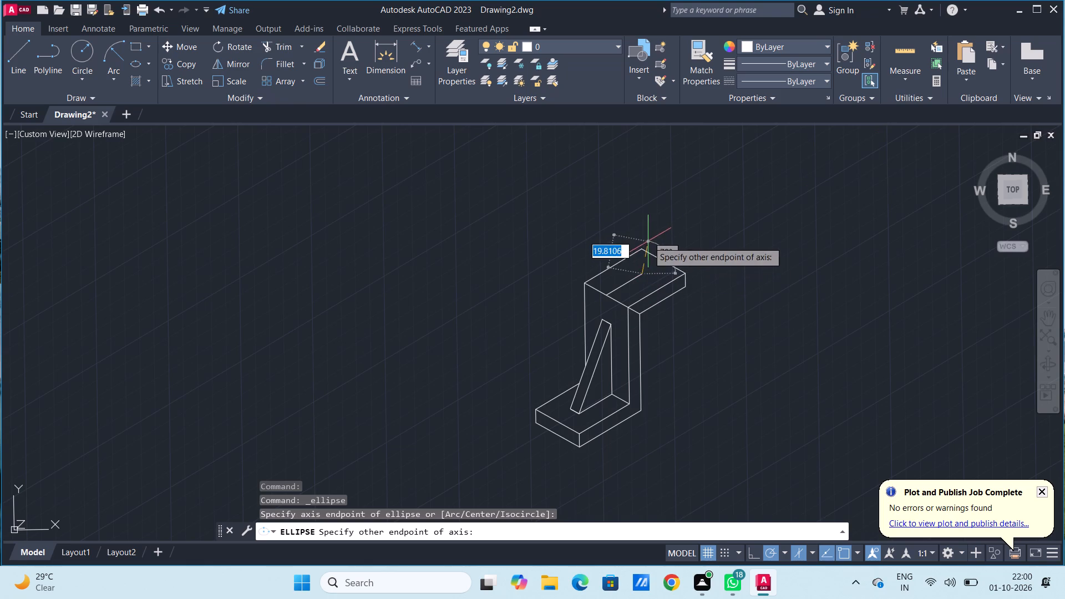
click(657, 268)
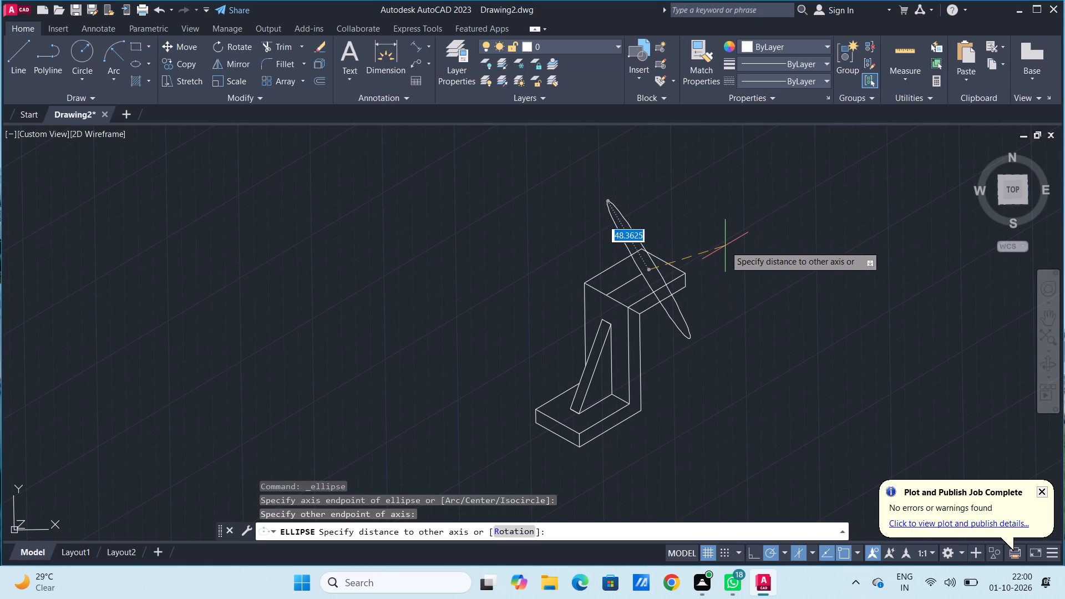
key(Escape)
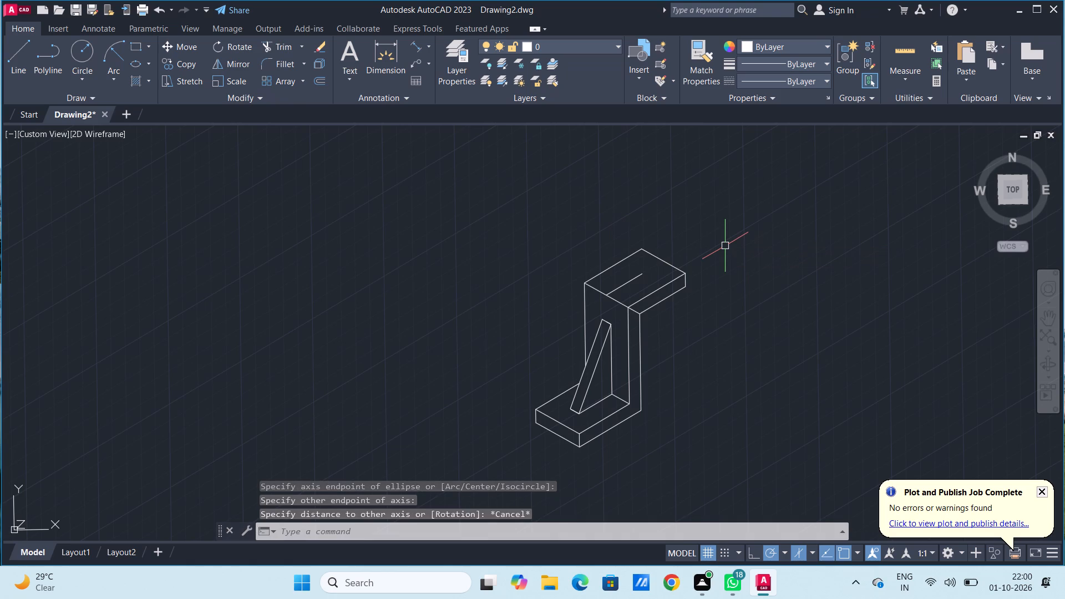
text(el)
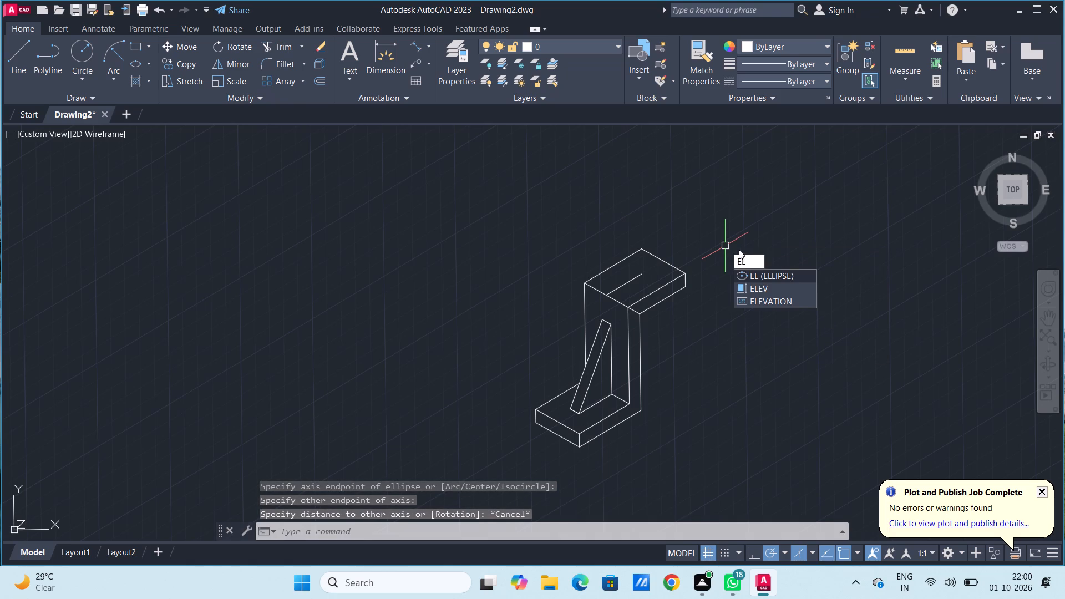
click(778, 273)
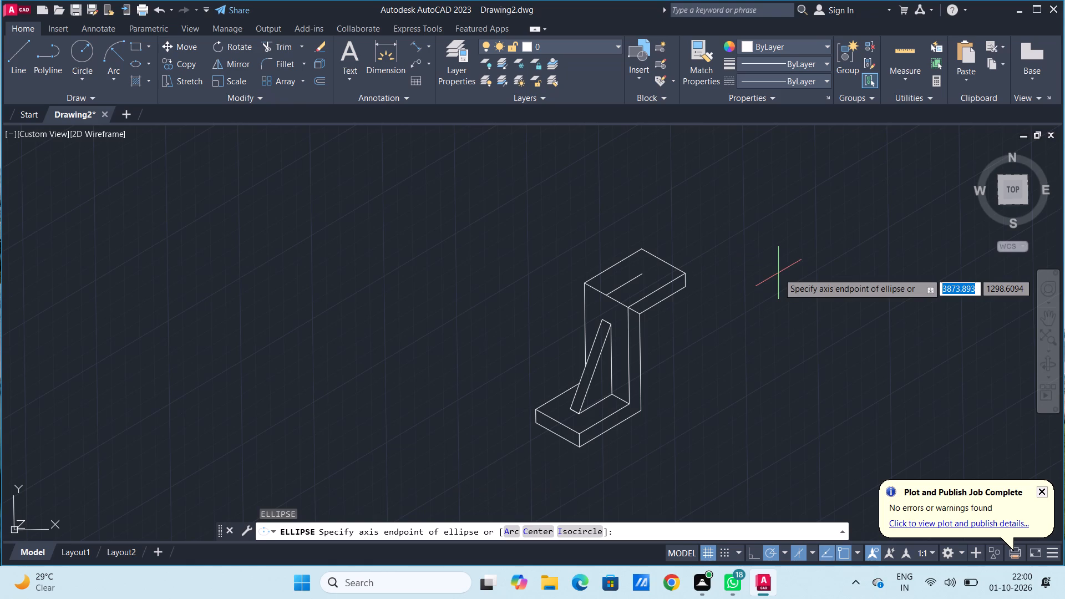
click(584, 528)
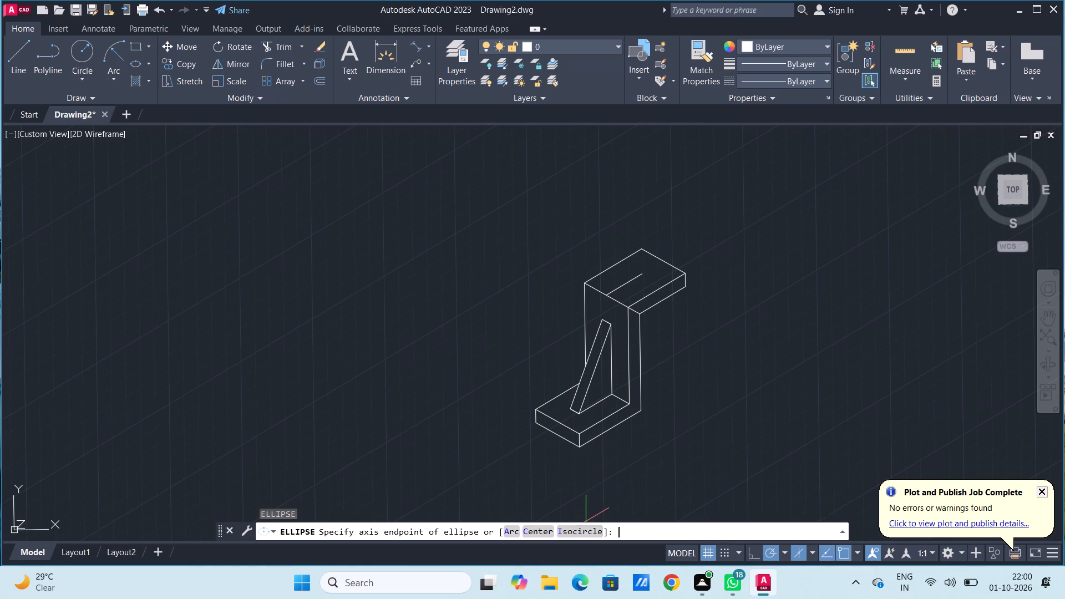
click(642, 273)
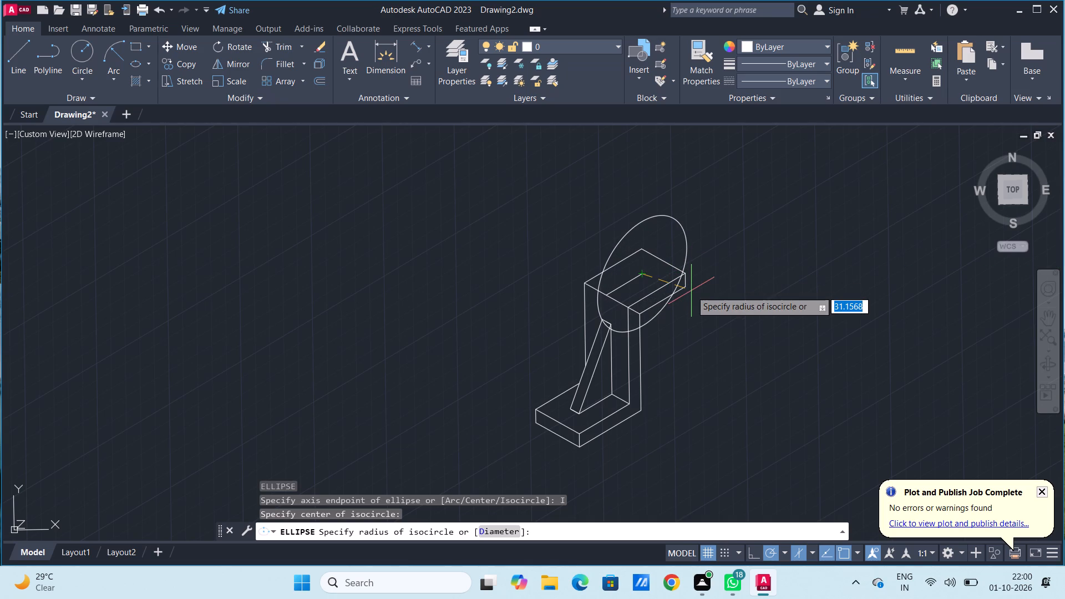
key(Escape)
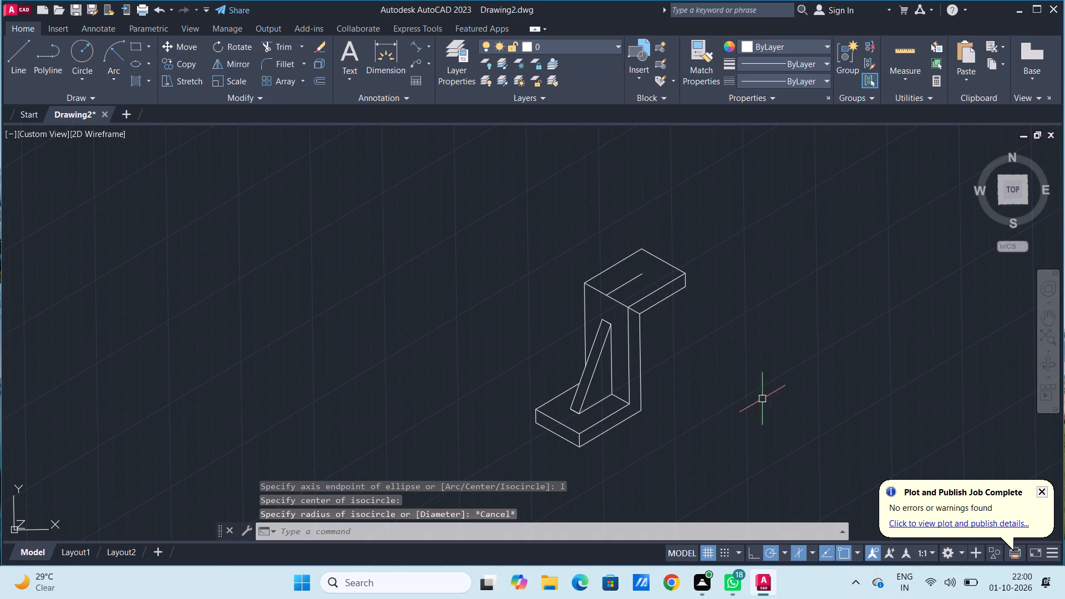
In Isoplane Top, draw an isocircle of radius 11 centred on the free end of the top-face line.
click(809, 549)
click(827, 509)
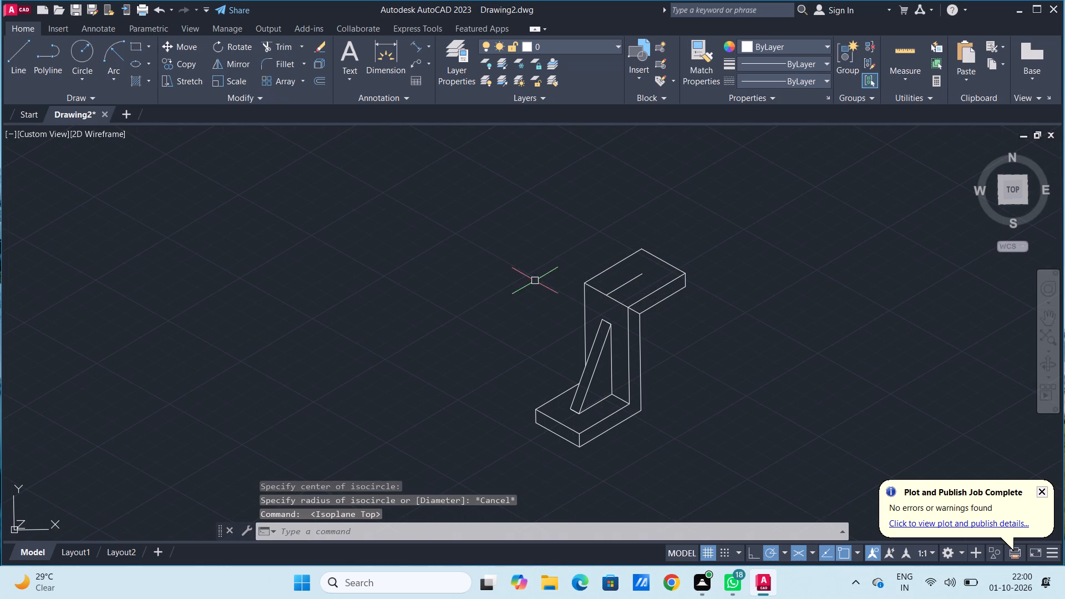
text(el)
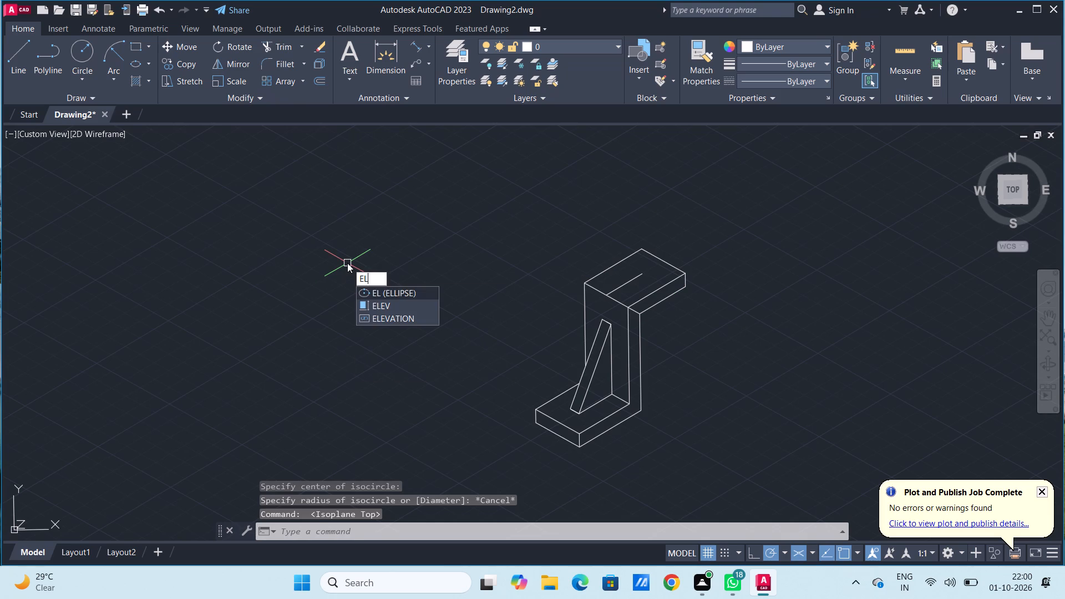
key(Return)
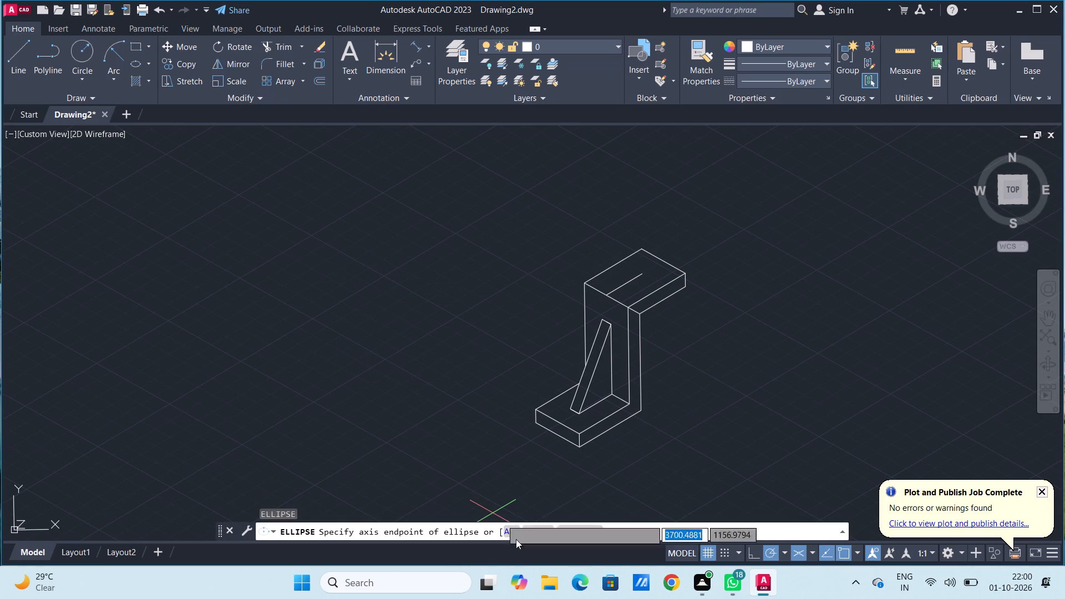
click(572, 530)
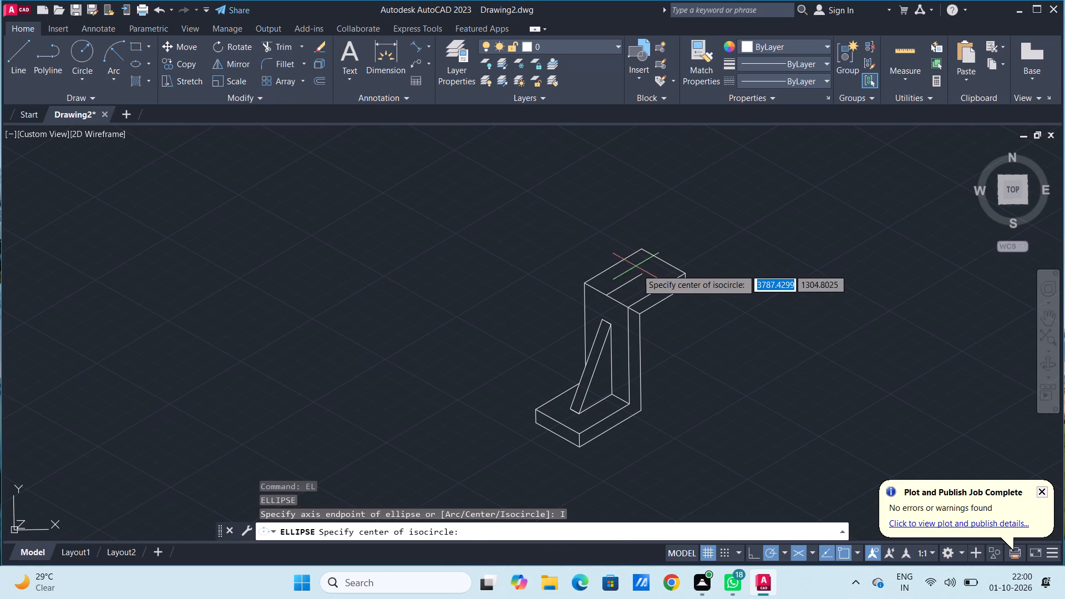
click(640, 276)
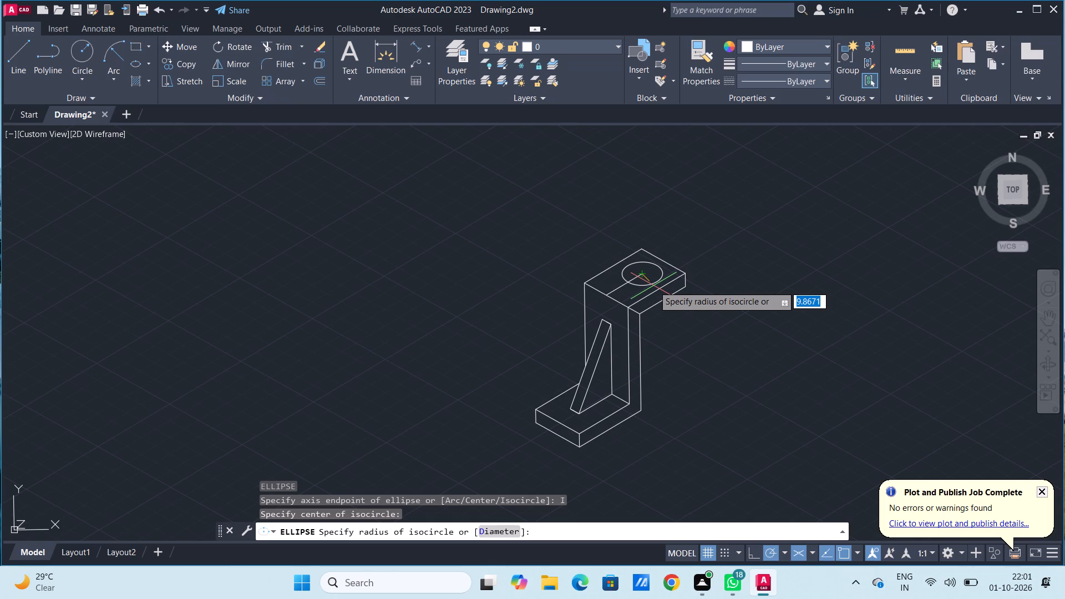
text(11)
key(Return)
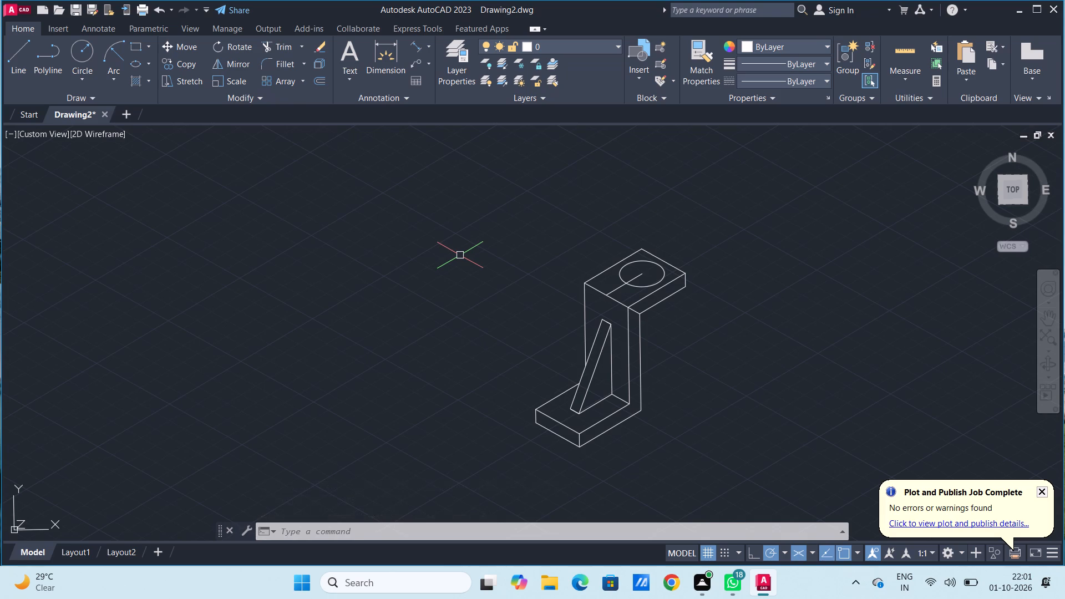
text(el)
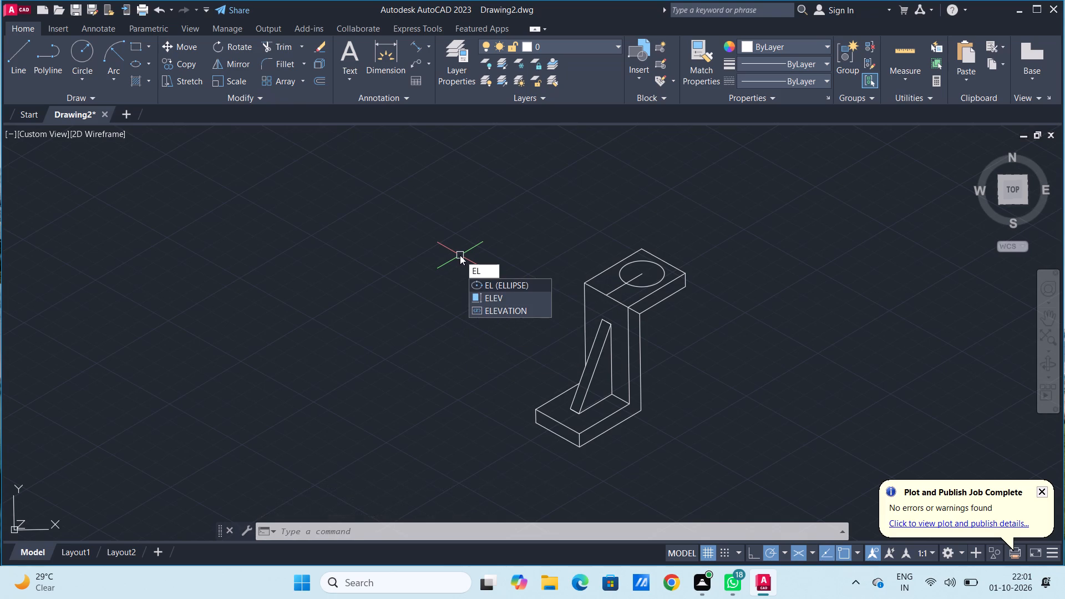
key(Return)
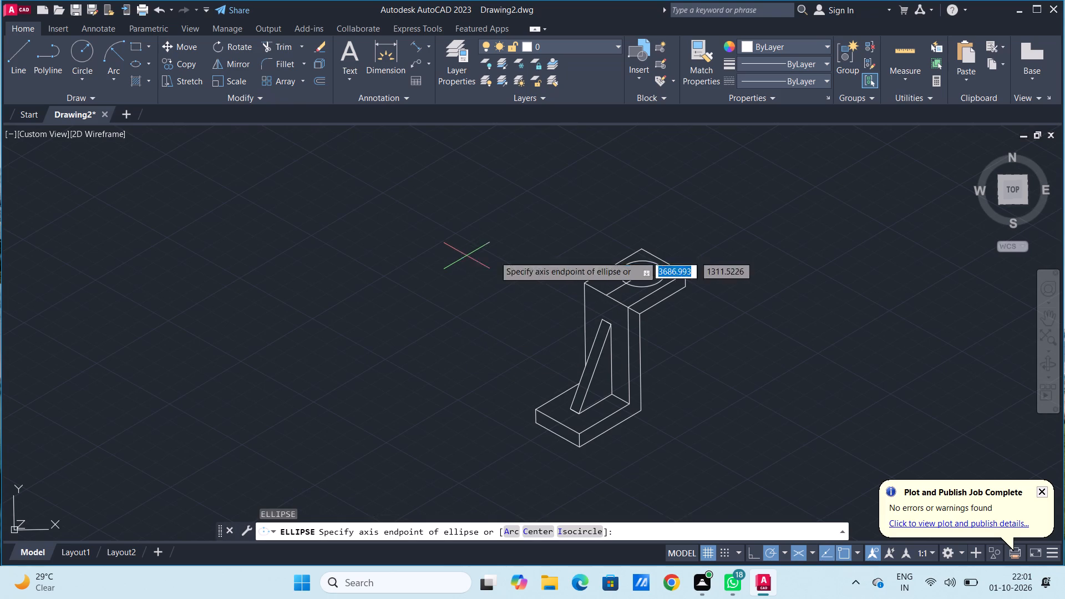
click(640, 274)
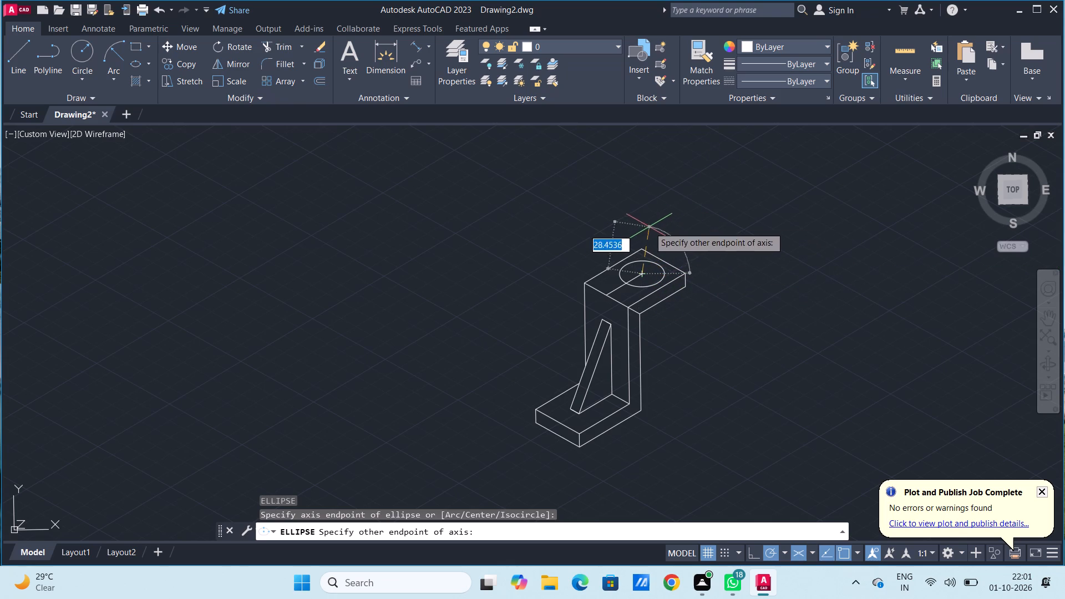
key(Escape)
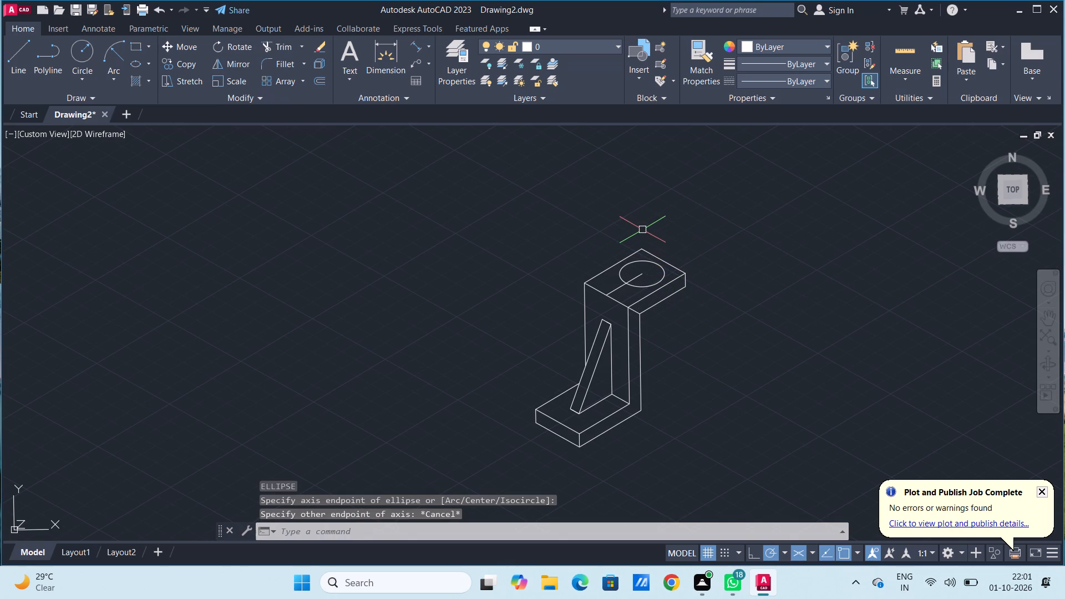
Draw a concentric isocircle of radius 7 inside the larger isocircle on the top face.
text(el)
key(Return)
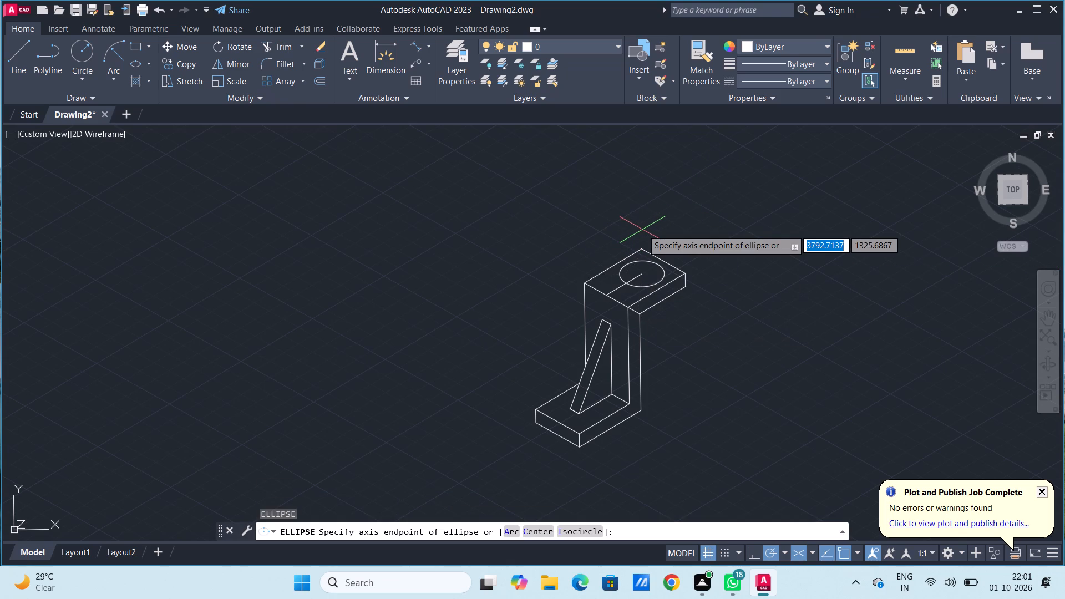
click(586, 529)
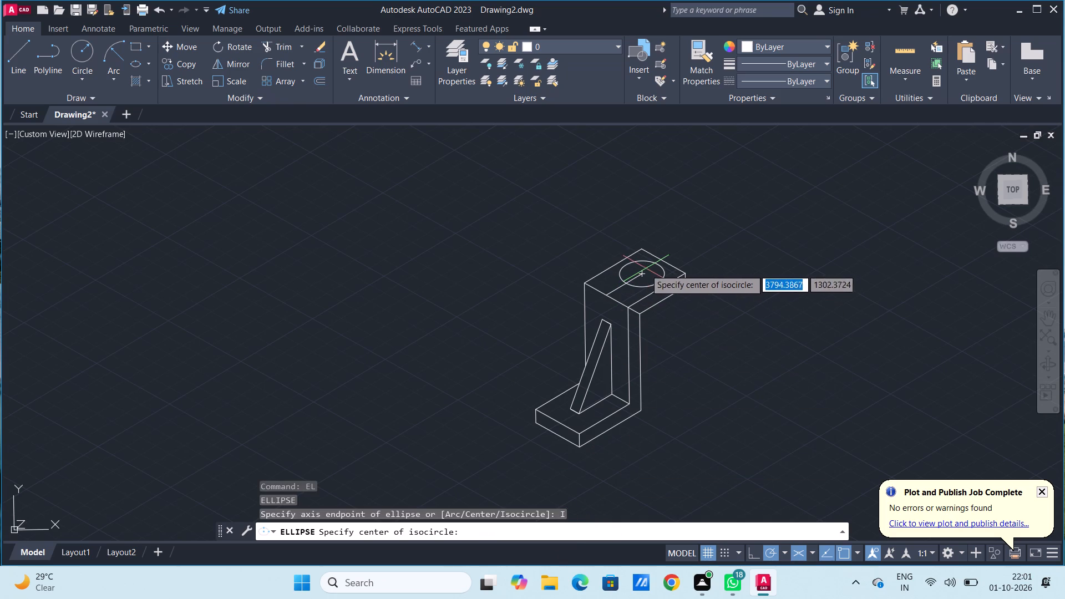
click(641, 276)
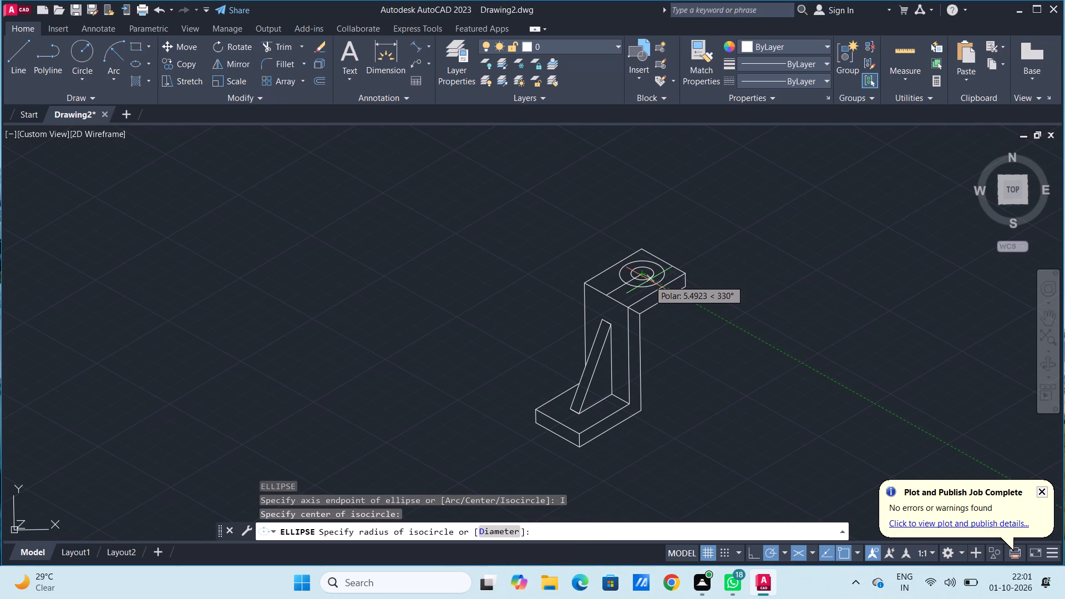
key(7)
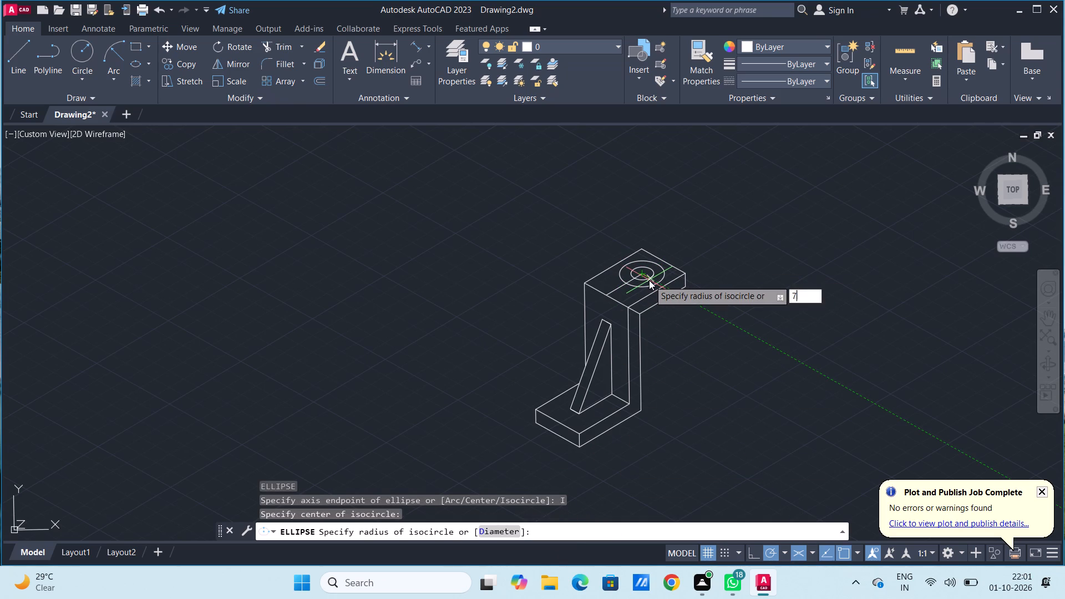
key(Return)
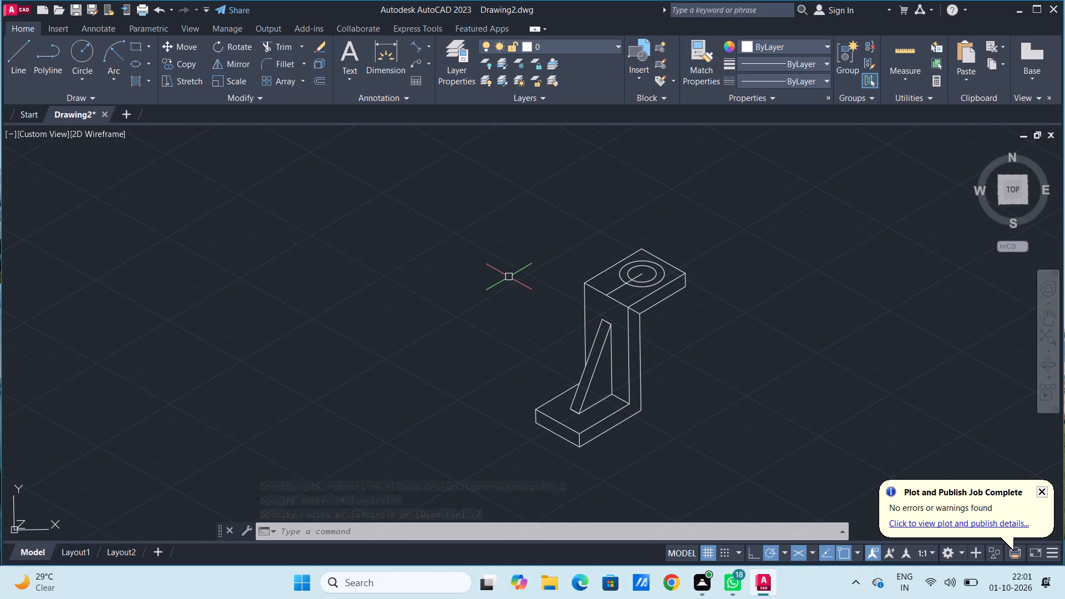
key(Escape)
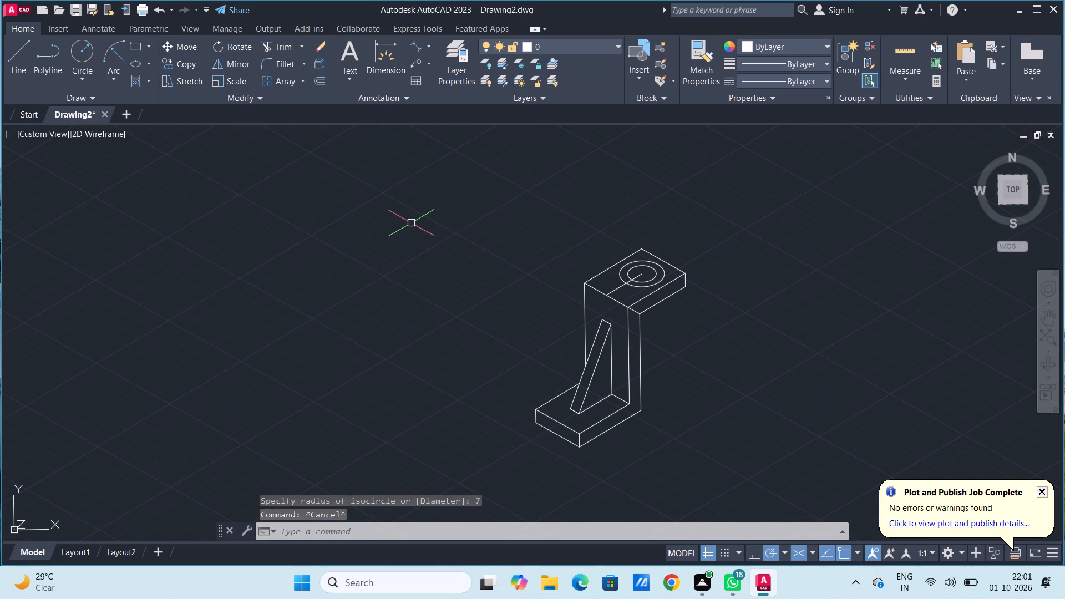
key(Escape)
key(Escape)
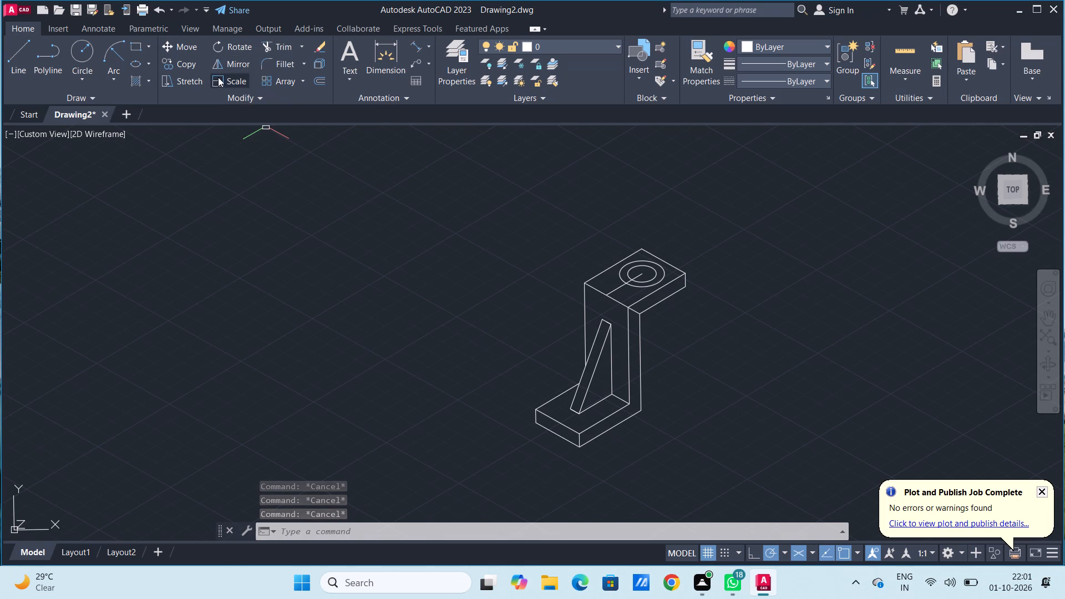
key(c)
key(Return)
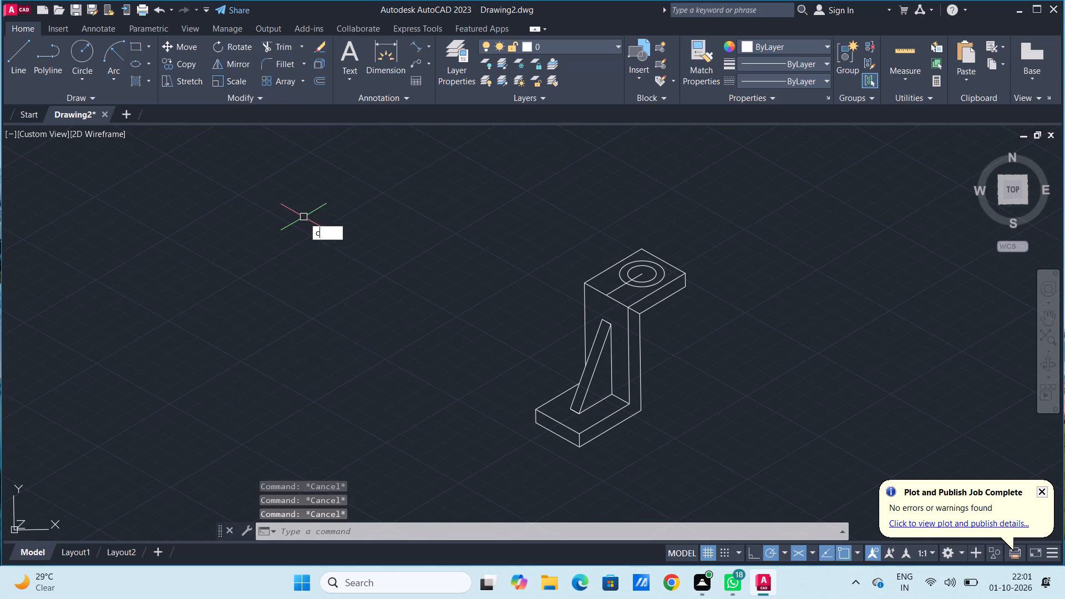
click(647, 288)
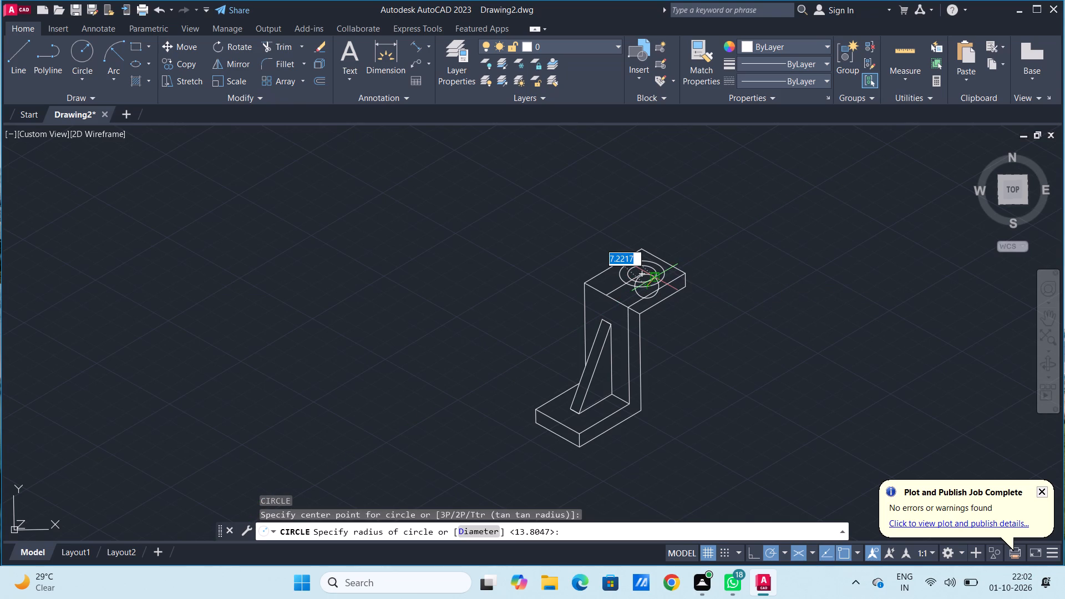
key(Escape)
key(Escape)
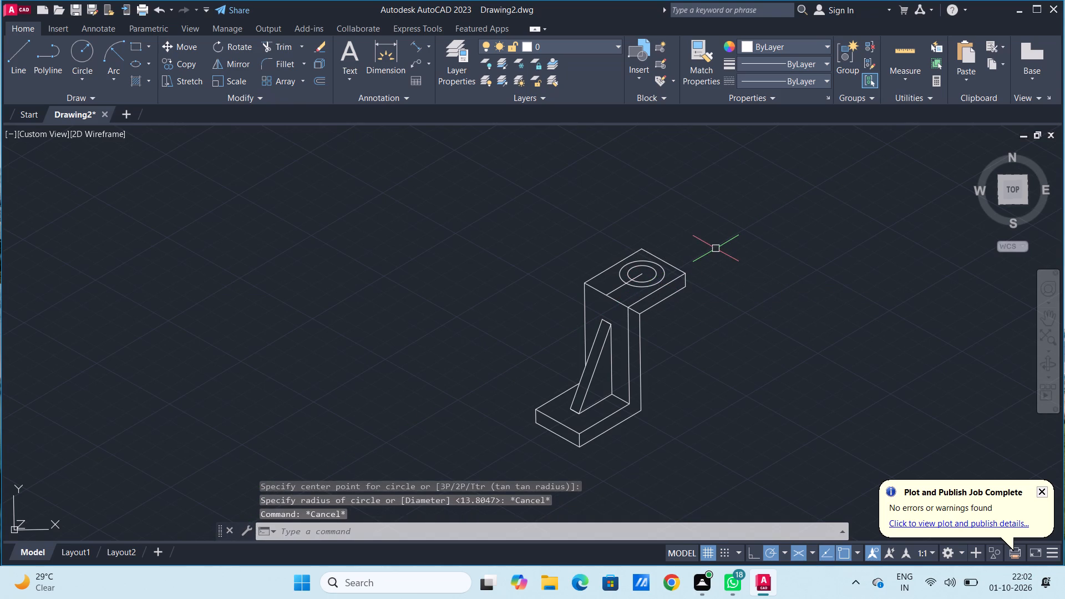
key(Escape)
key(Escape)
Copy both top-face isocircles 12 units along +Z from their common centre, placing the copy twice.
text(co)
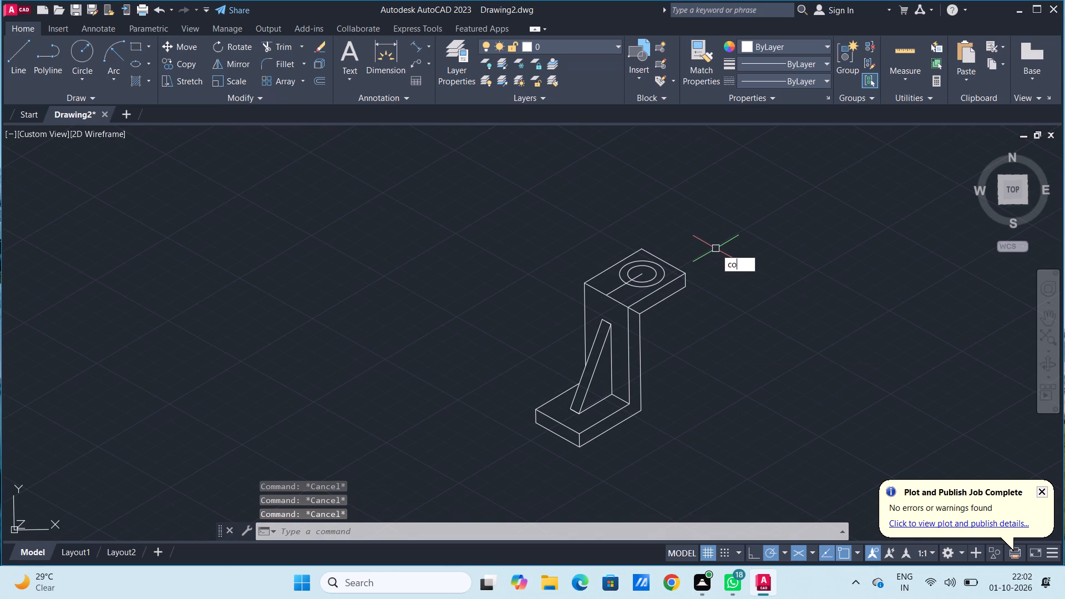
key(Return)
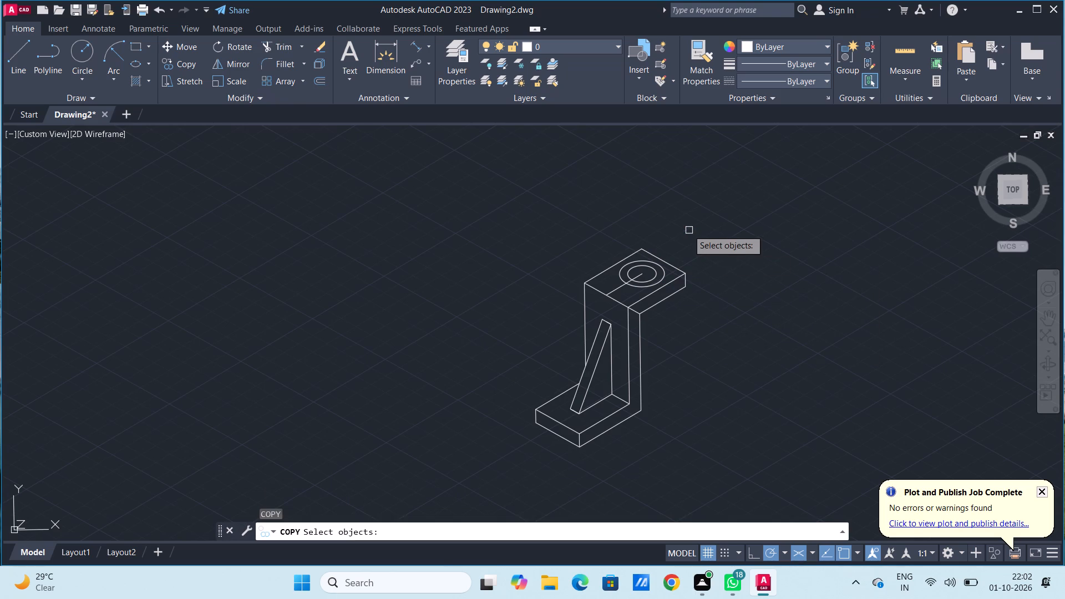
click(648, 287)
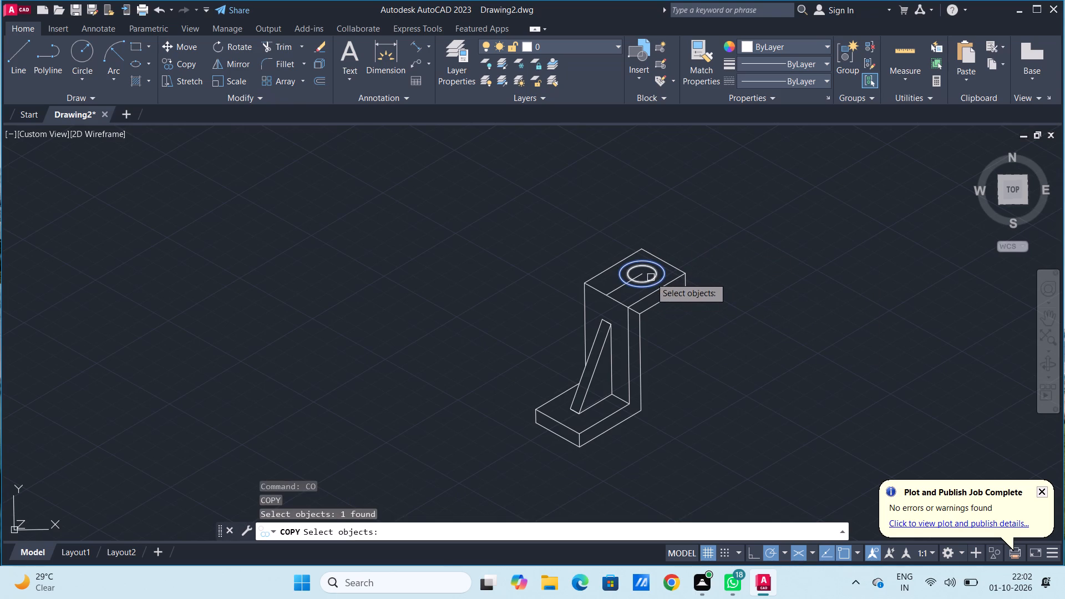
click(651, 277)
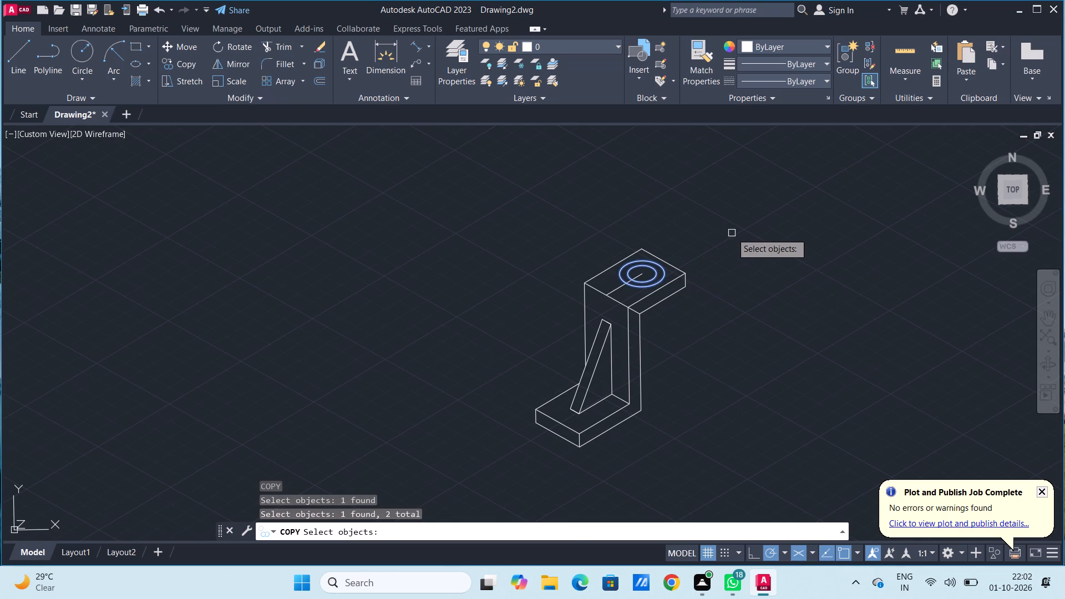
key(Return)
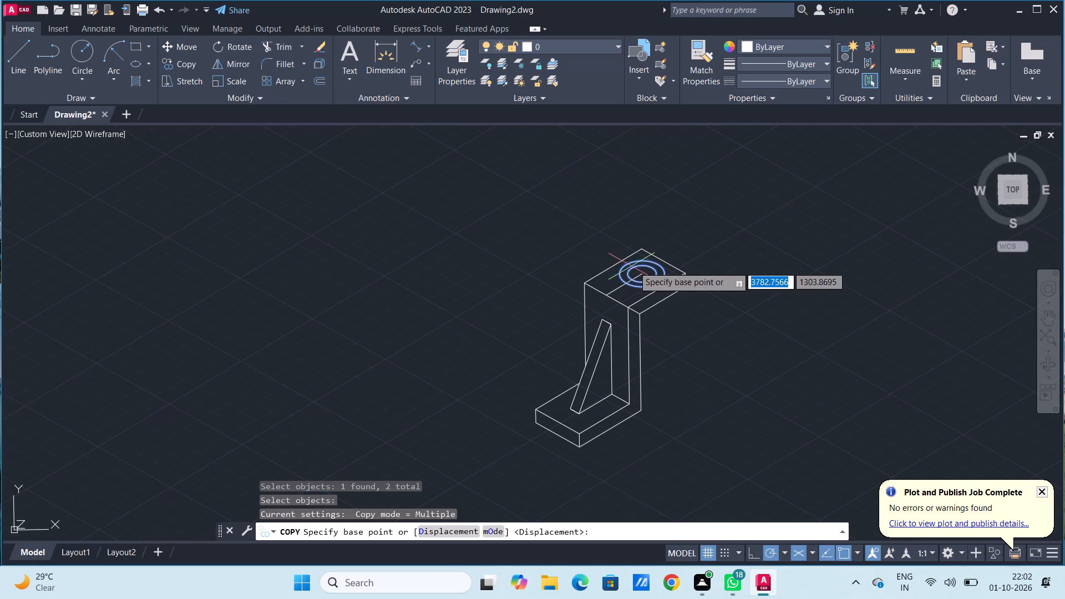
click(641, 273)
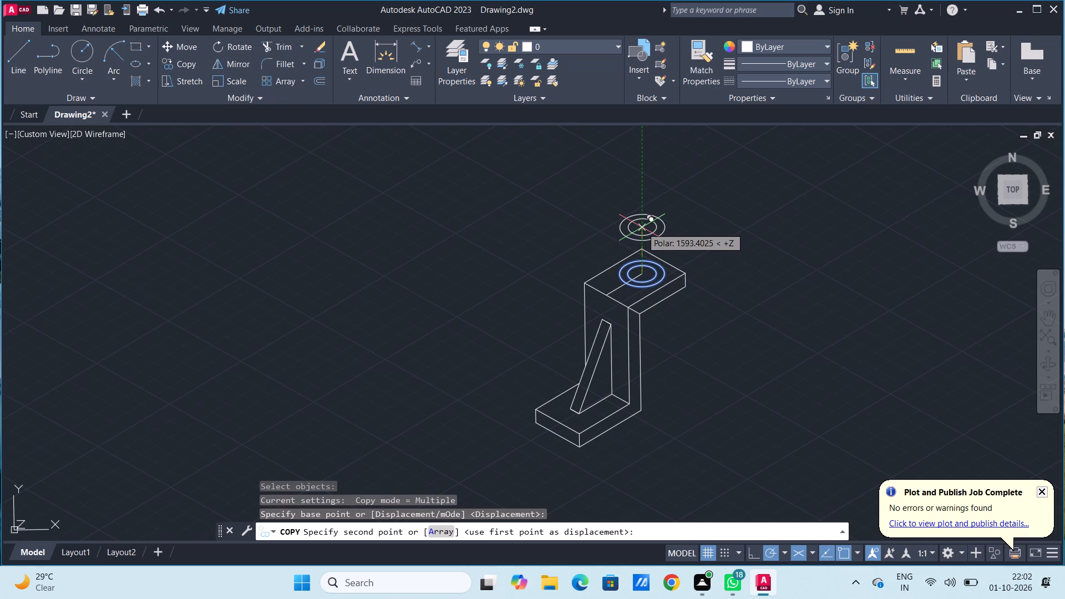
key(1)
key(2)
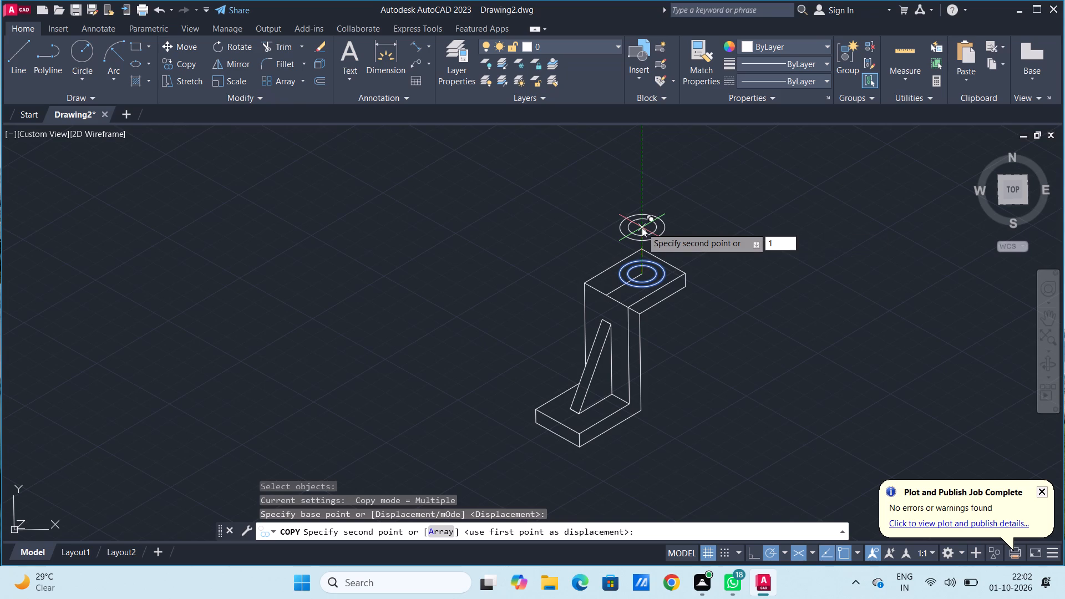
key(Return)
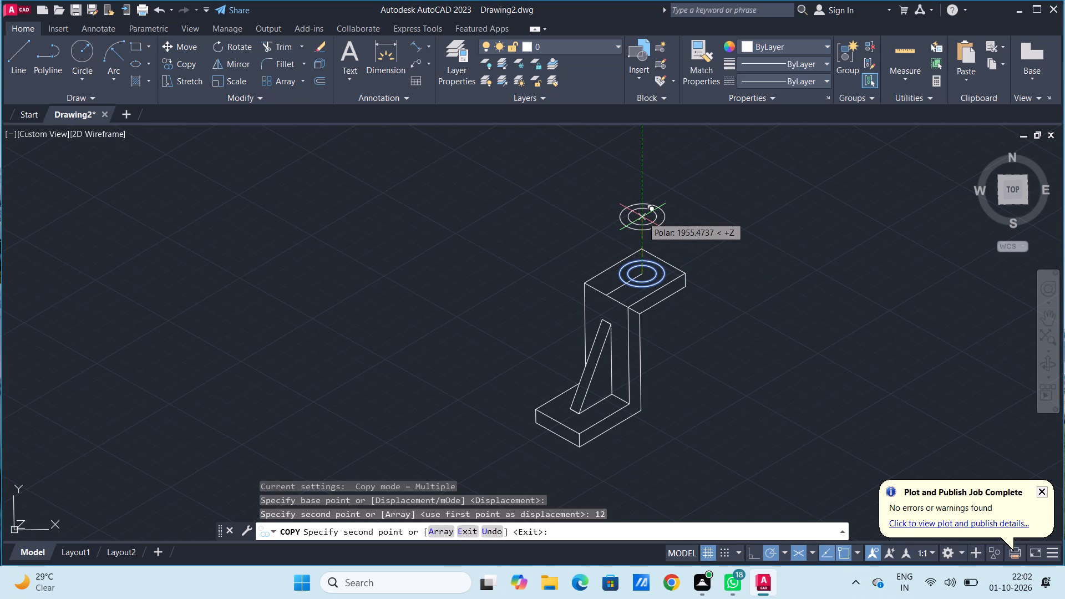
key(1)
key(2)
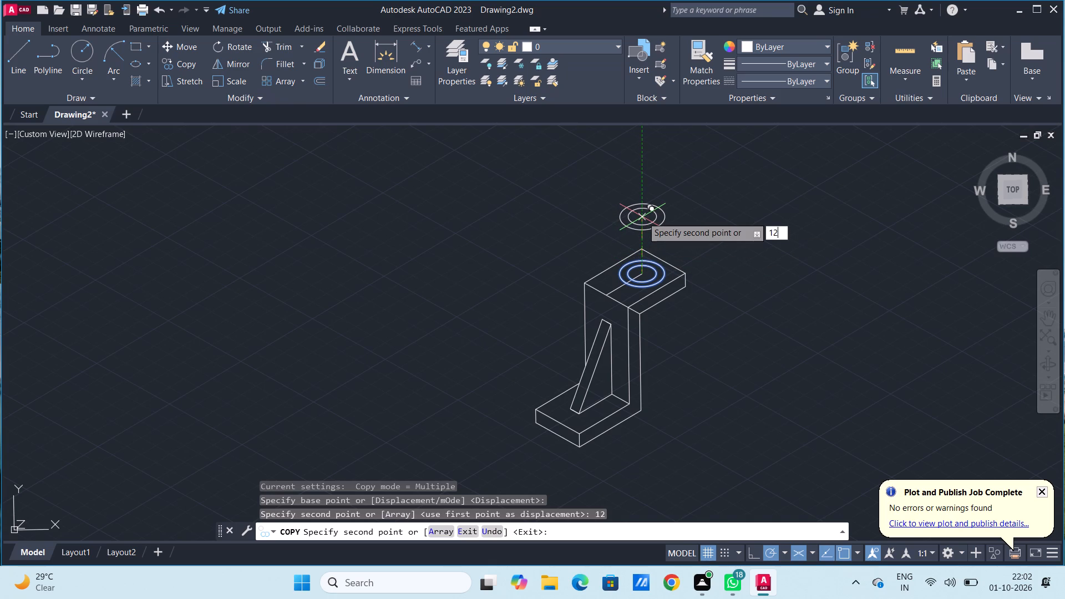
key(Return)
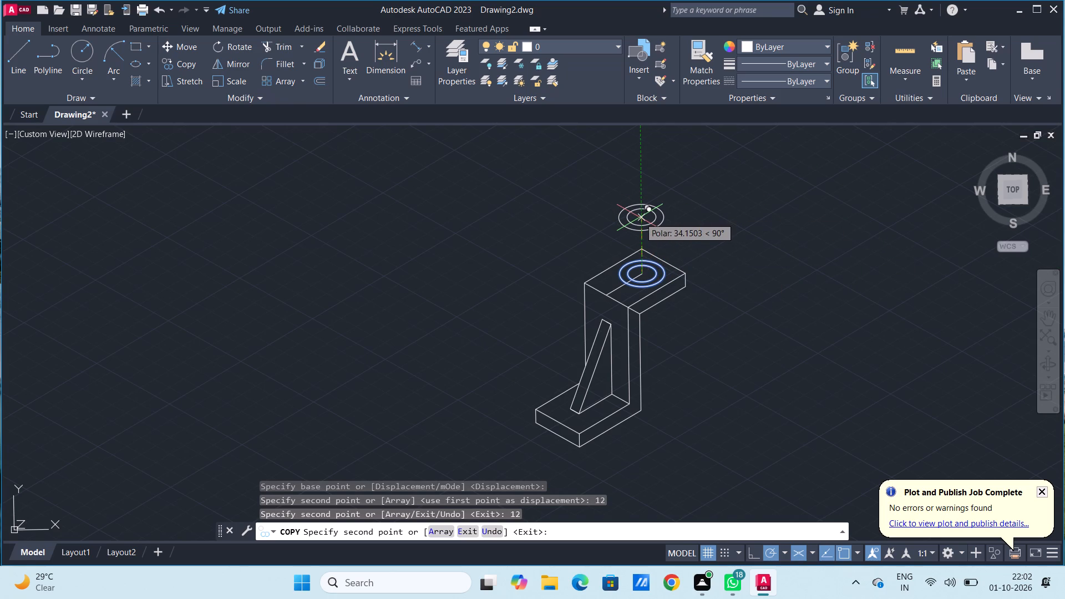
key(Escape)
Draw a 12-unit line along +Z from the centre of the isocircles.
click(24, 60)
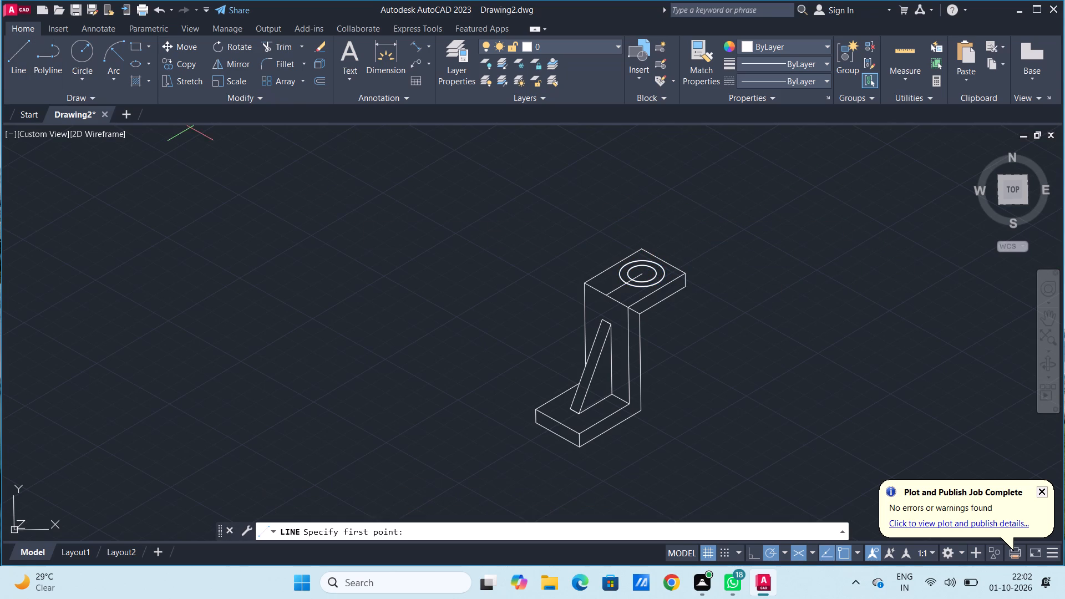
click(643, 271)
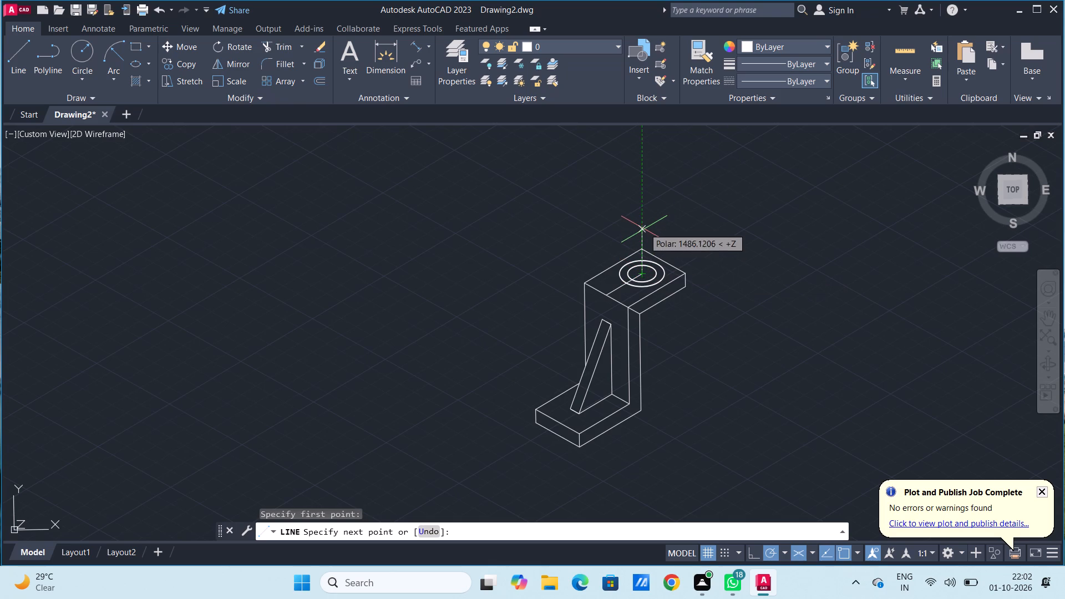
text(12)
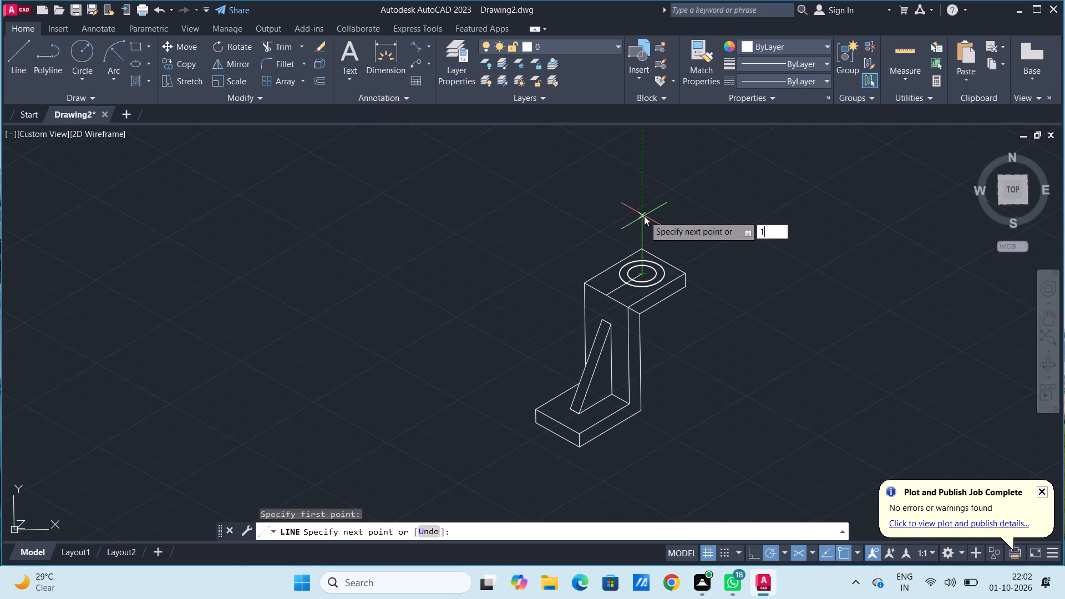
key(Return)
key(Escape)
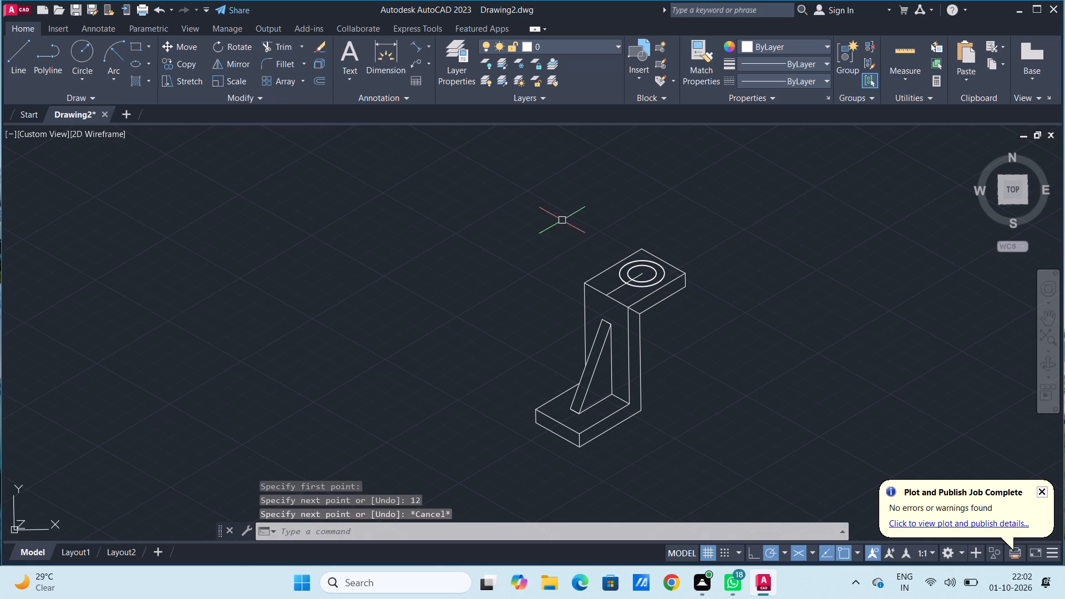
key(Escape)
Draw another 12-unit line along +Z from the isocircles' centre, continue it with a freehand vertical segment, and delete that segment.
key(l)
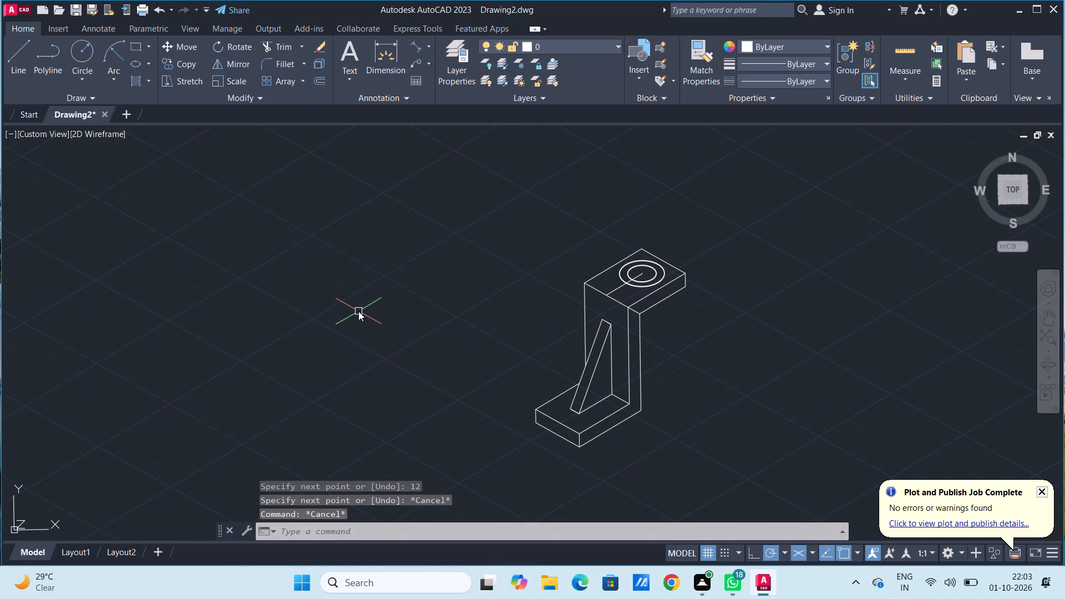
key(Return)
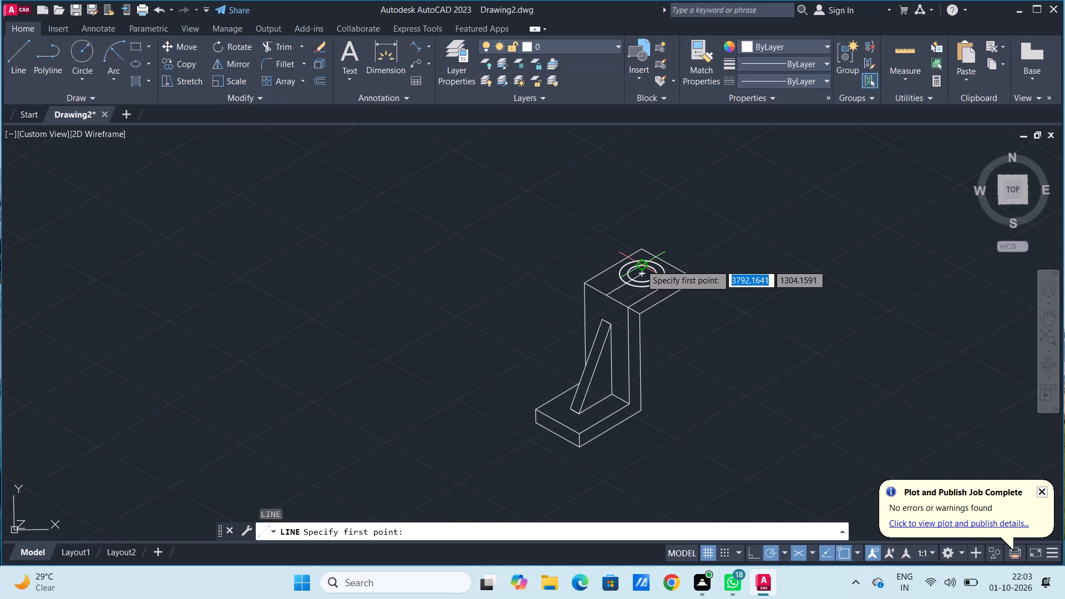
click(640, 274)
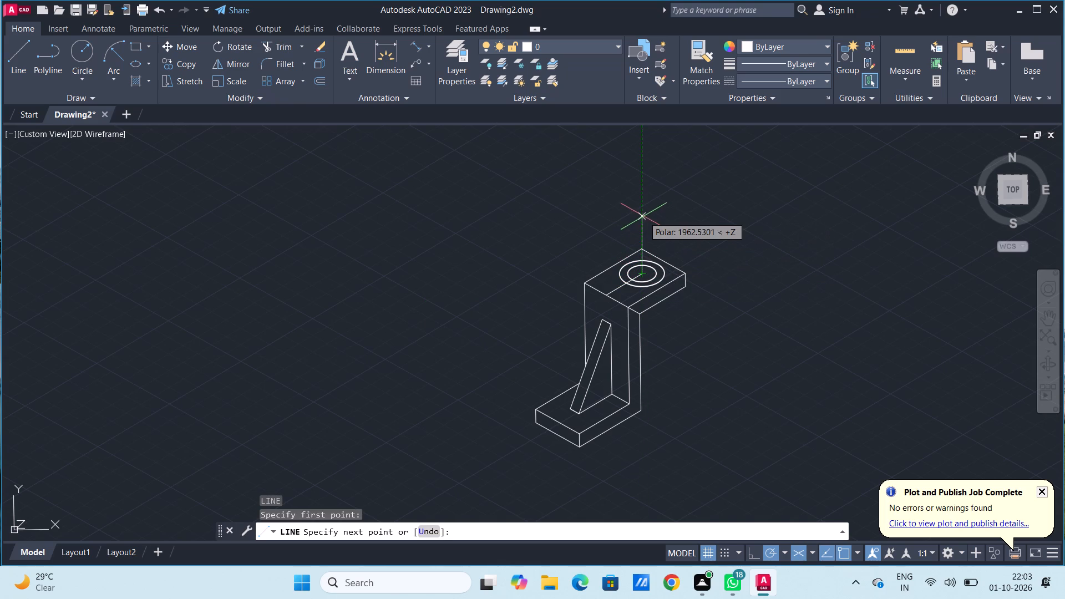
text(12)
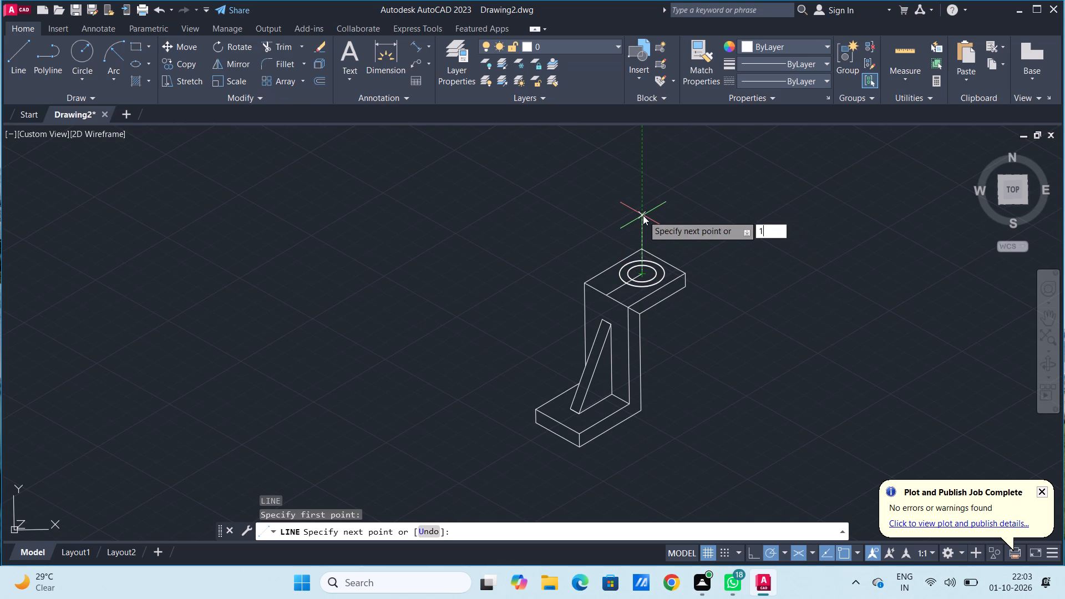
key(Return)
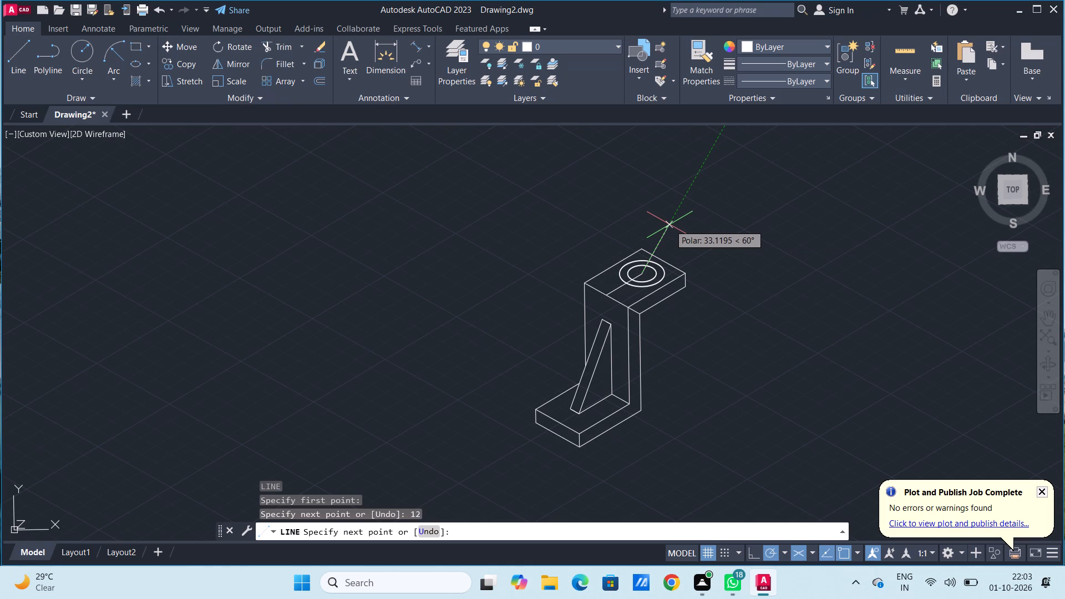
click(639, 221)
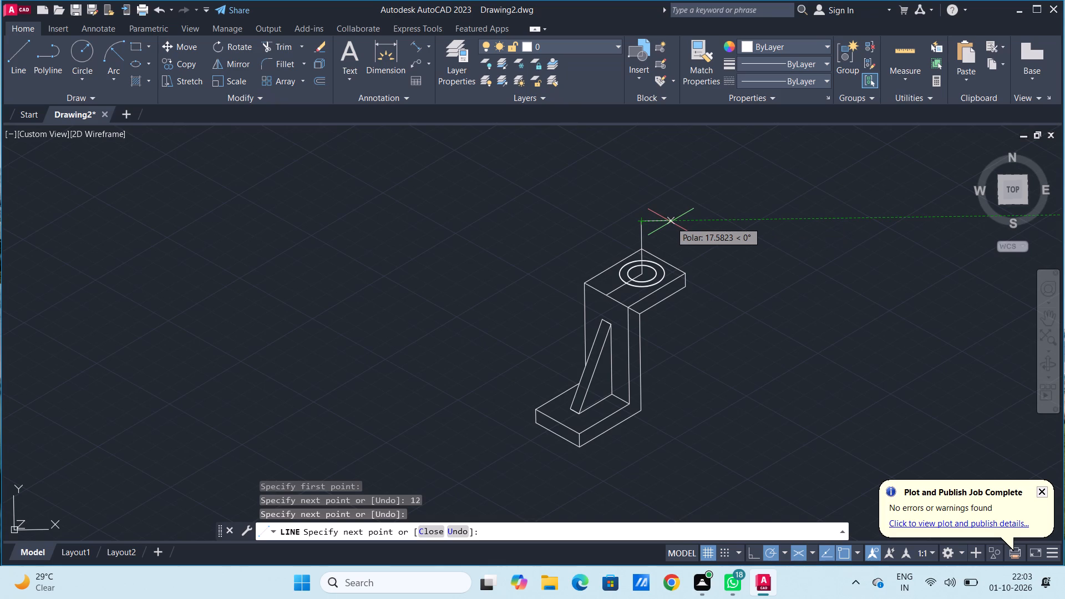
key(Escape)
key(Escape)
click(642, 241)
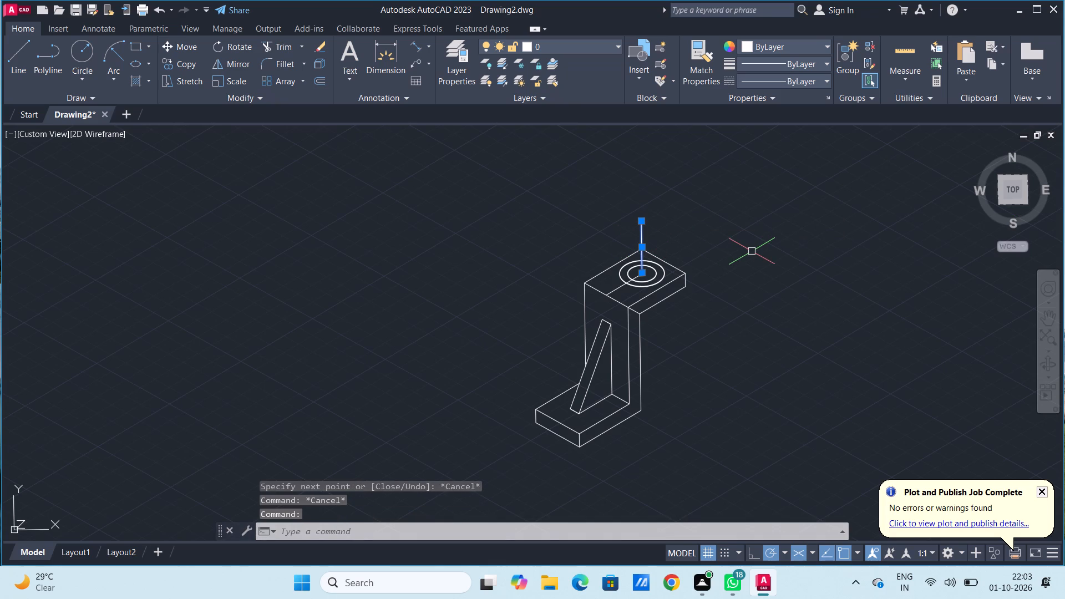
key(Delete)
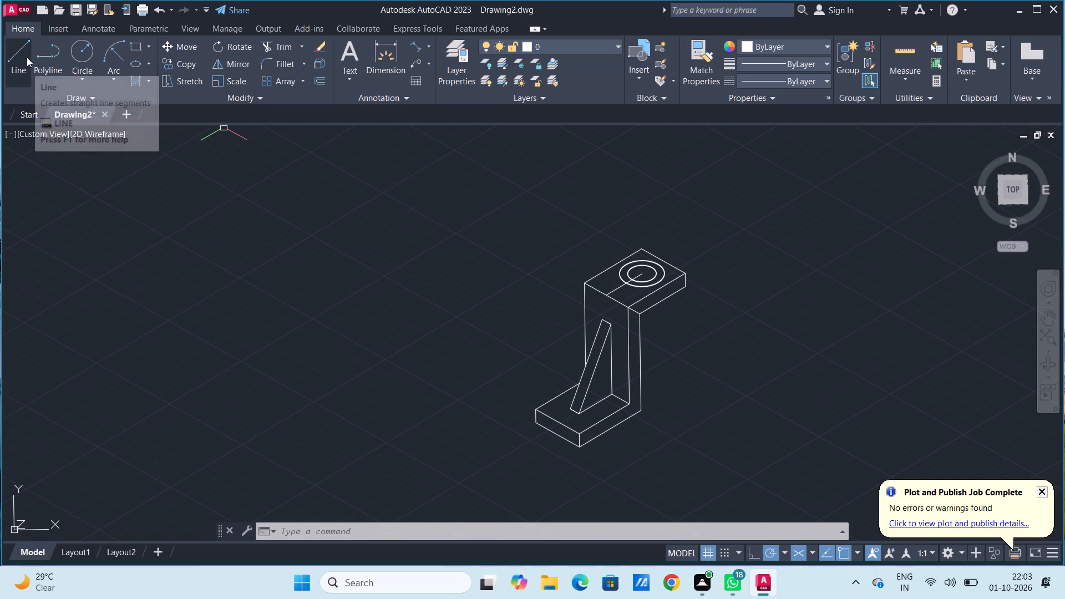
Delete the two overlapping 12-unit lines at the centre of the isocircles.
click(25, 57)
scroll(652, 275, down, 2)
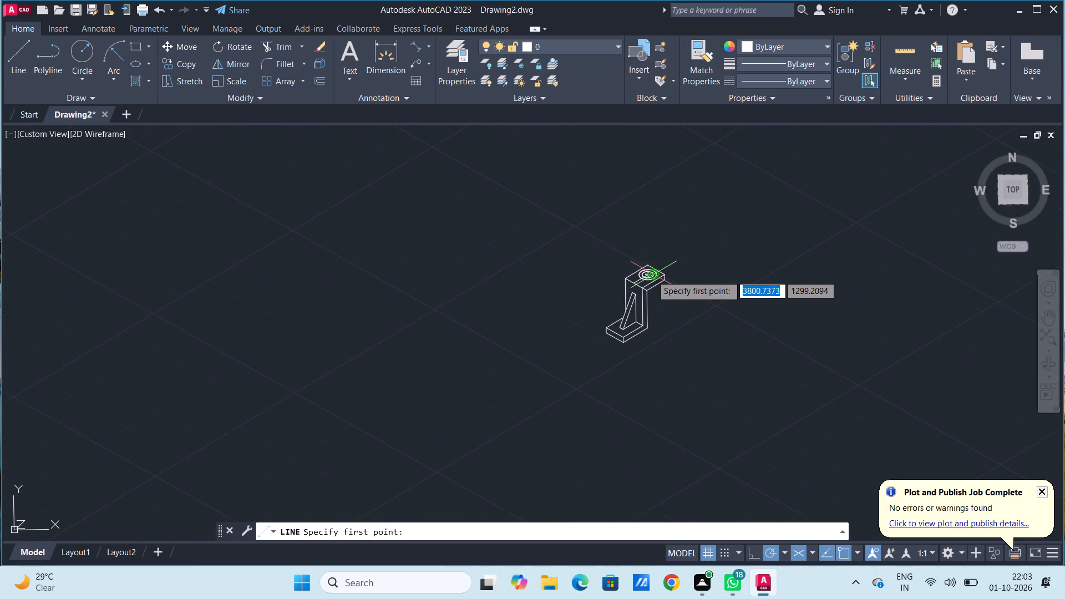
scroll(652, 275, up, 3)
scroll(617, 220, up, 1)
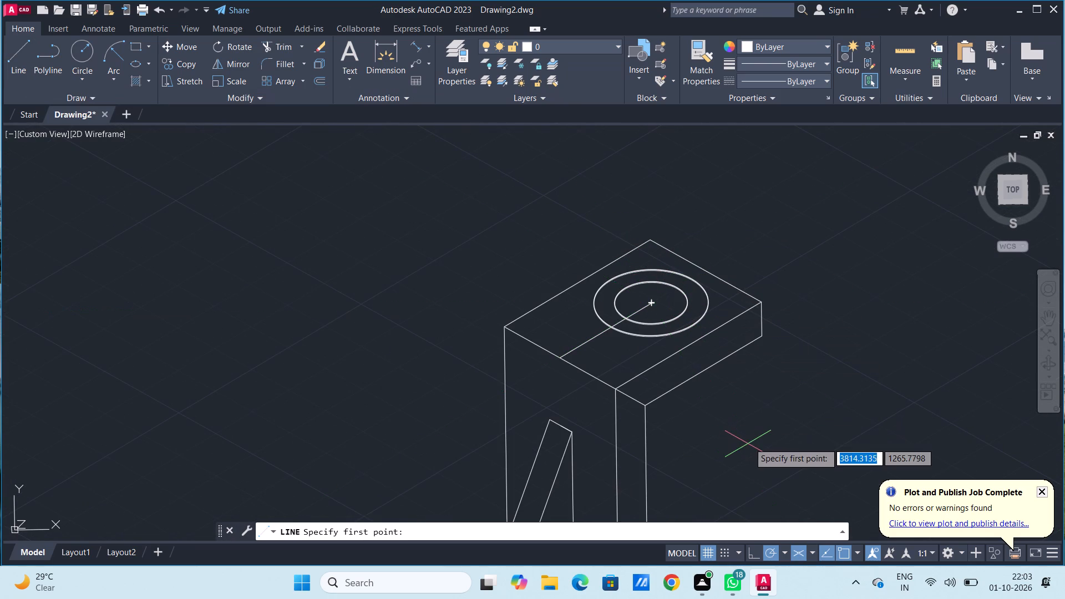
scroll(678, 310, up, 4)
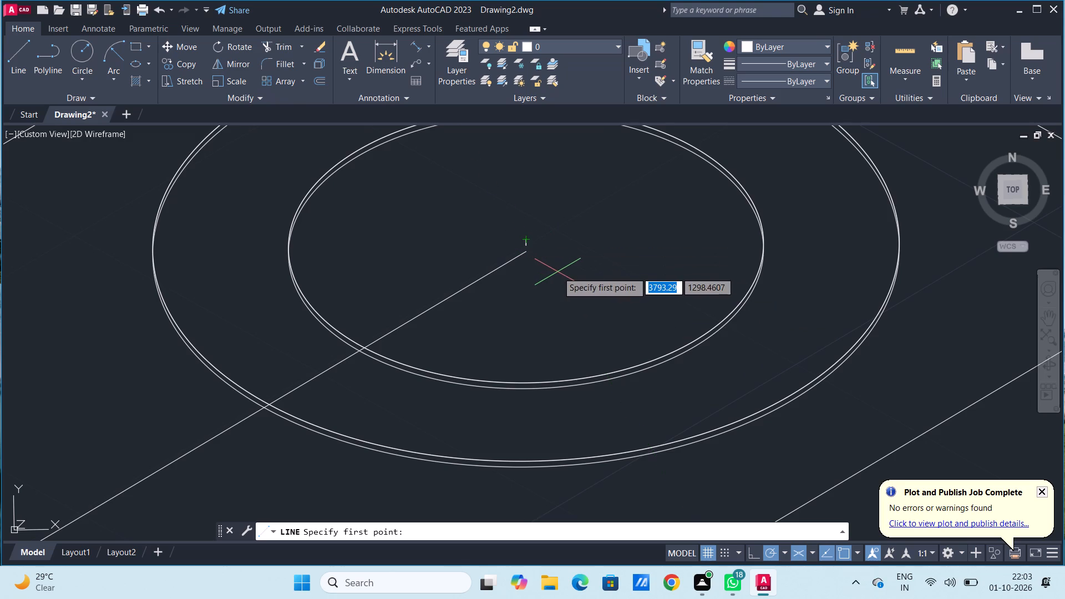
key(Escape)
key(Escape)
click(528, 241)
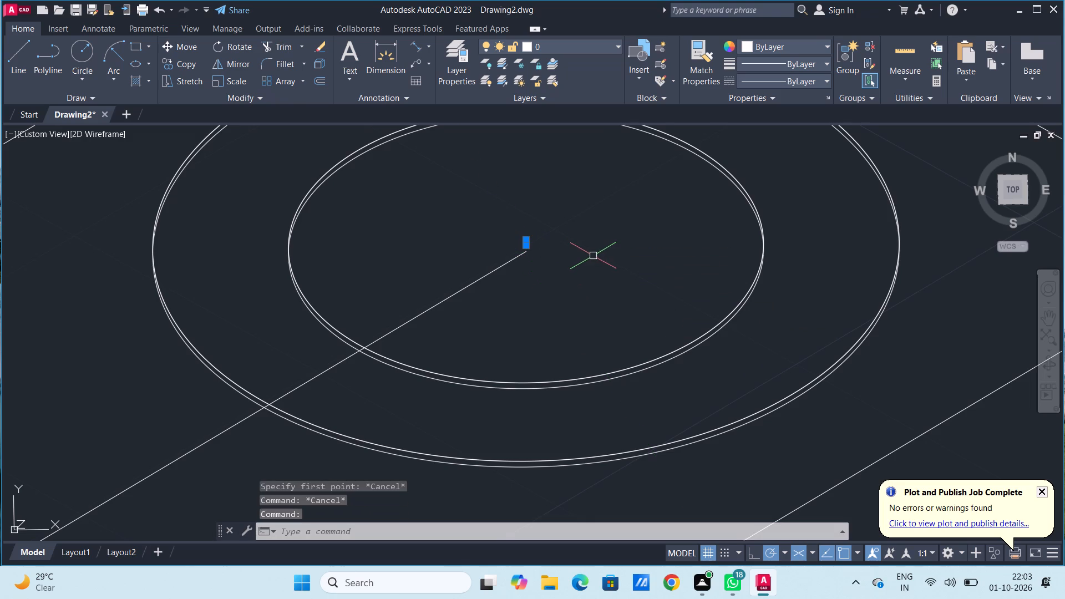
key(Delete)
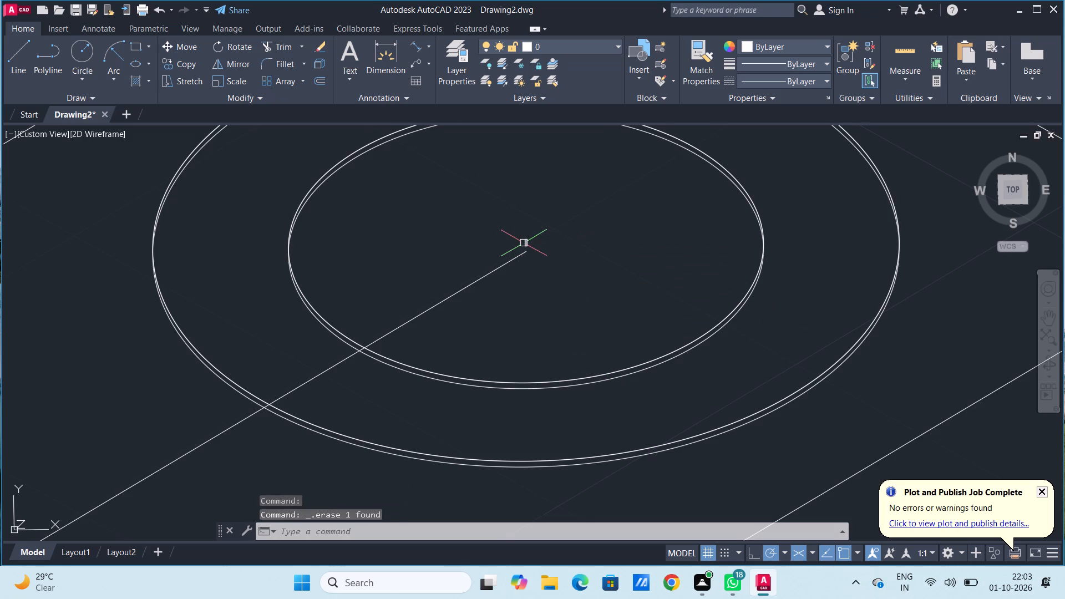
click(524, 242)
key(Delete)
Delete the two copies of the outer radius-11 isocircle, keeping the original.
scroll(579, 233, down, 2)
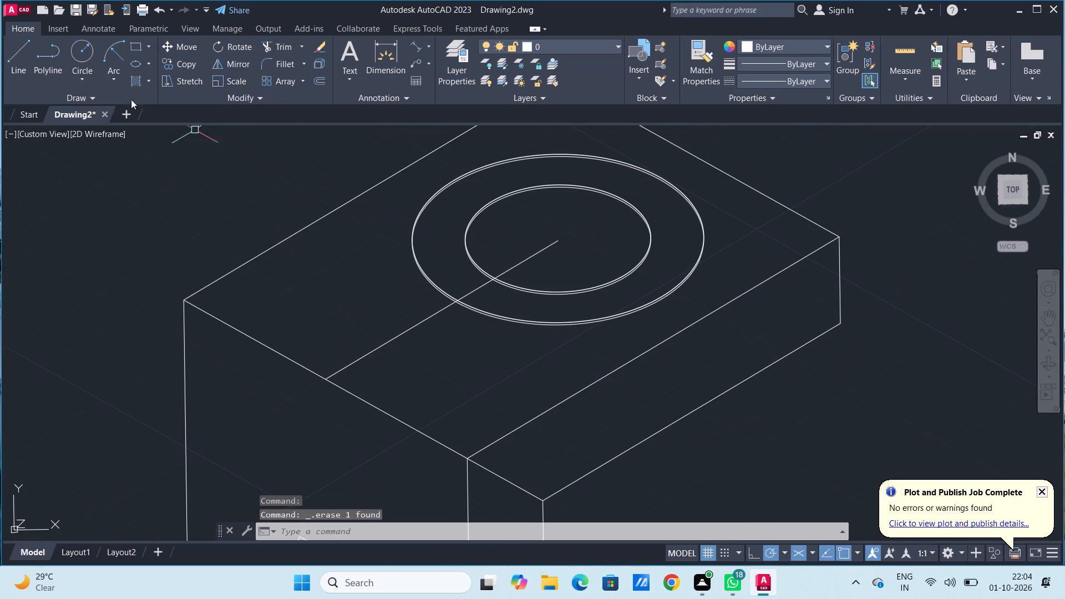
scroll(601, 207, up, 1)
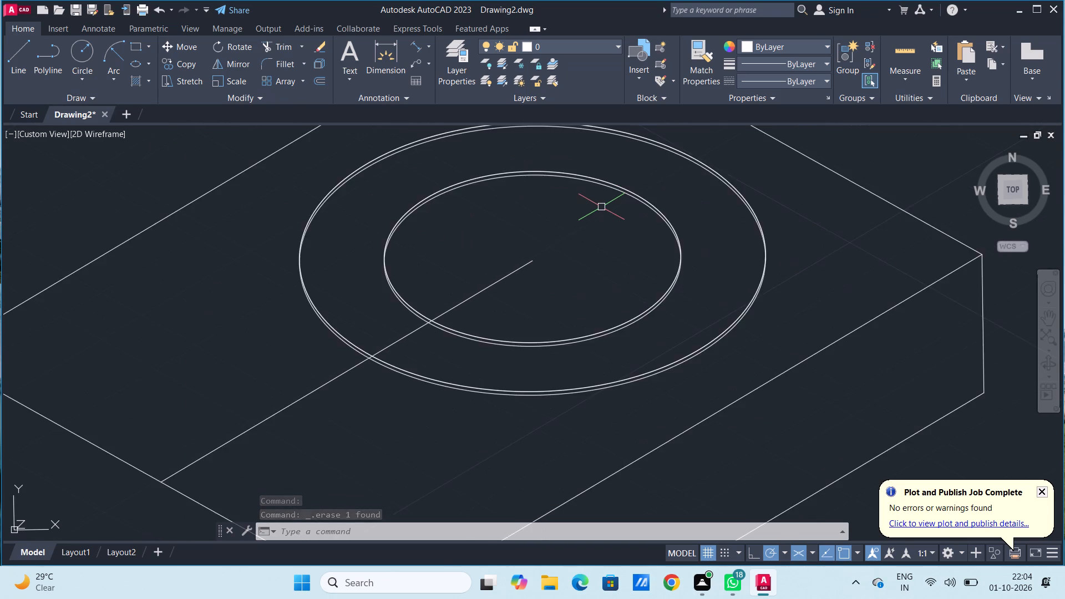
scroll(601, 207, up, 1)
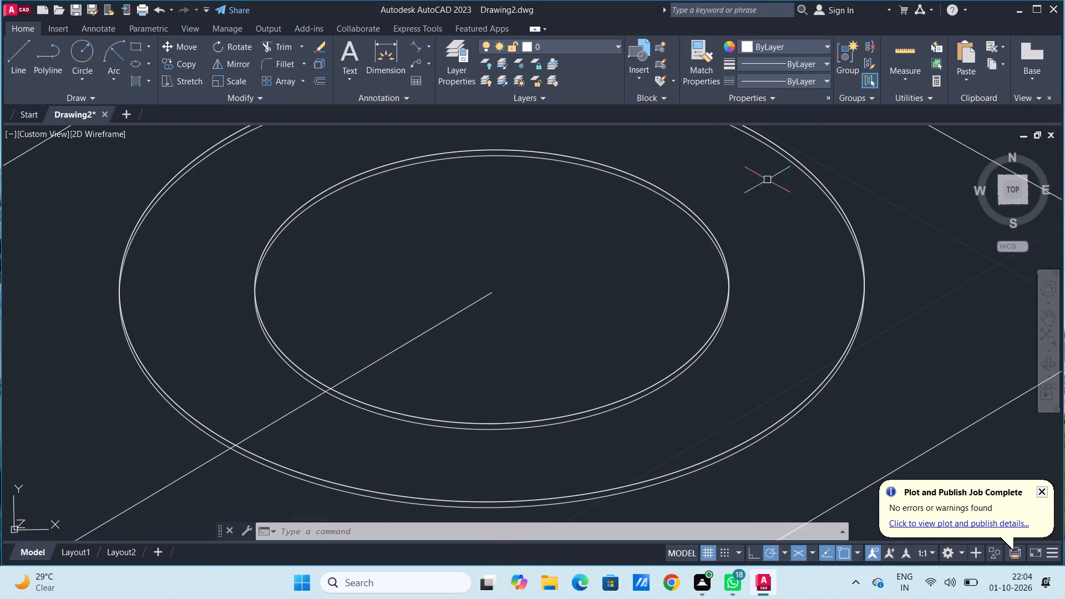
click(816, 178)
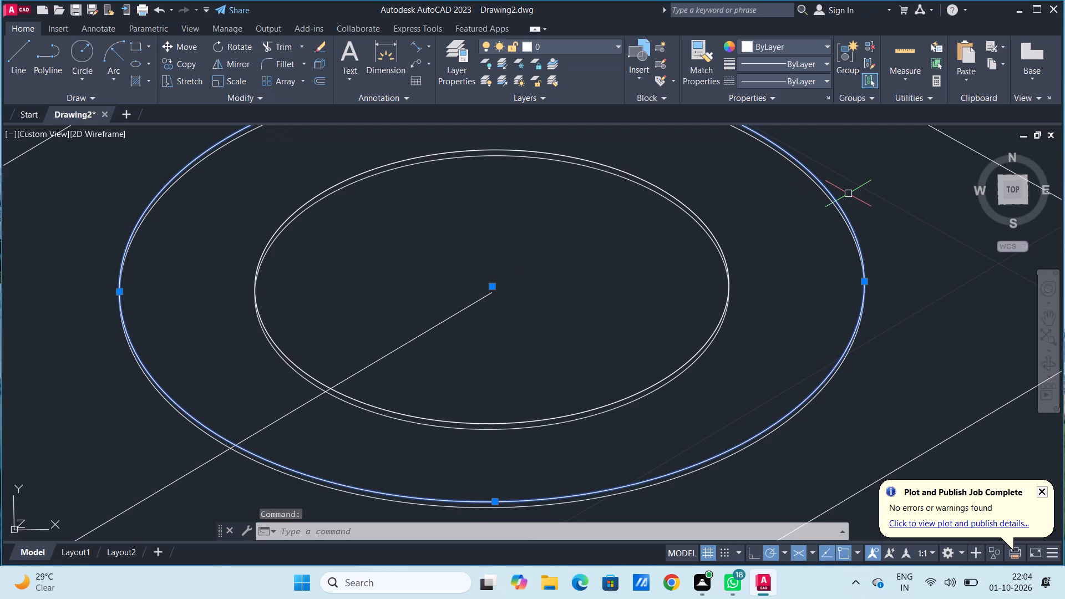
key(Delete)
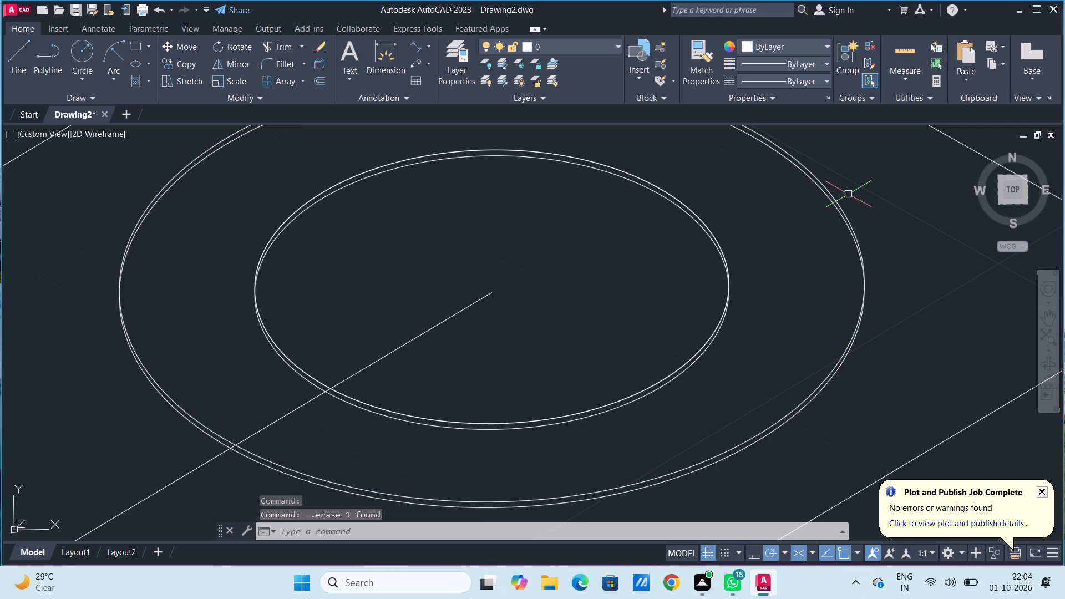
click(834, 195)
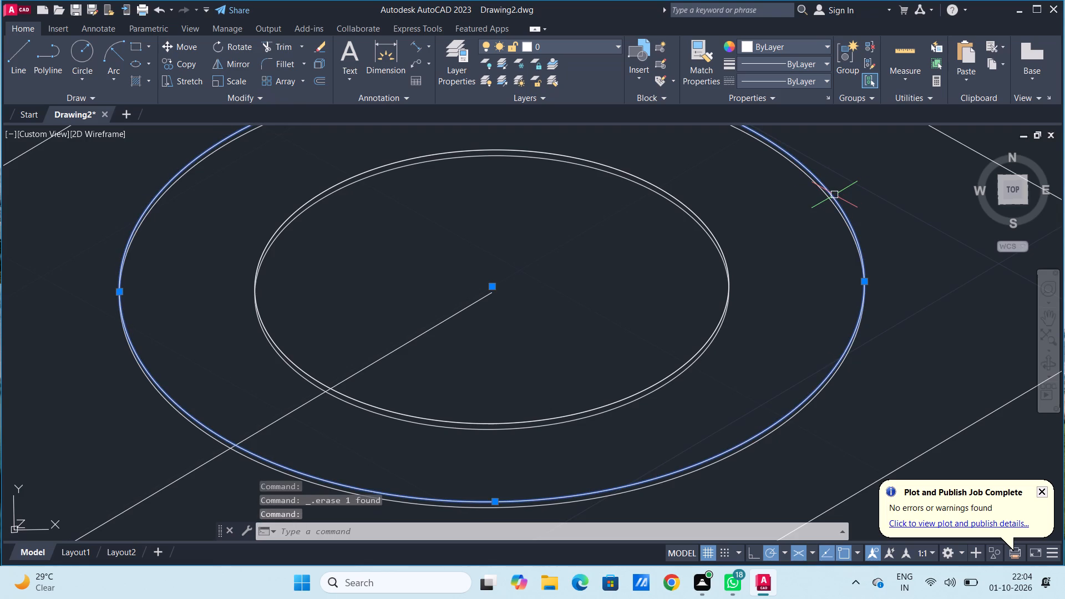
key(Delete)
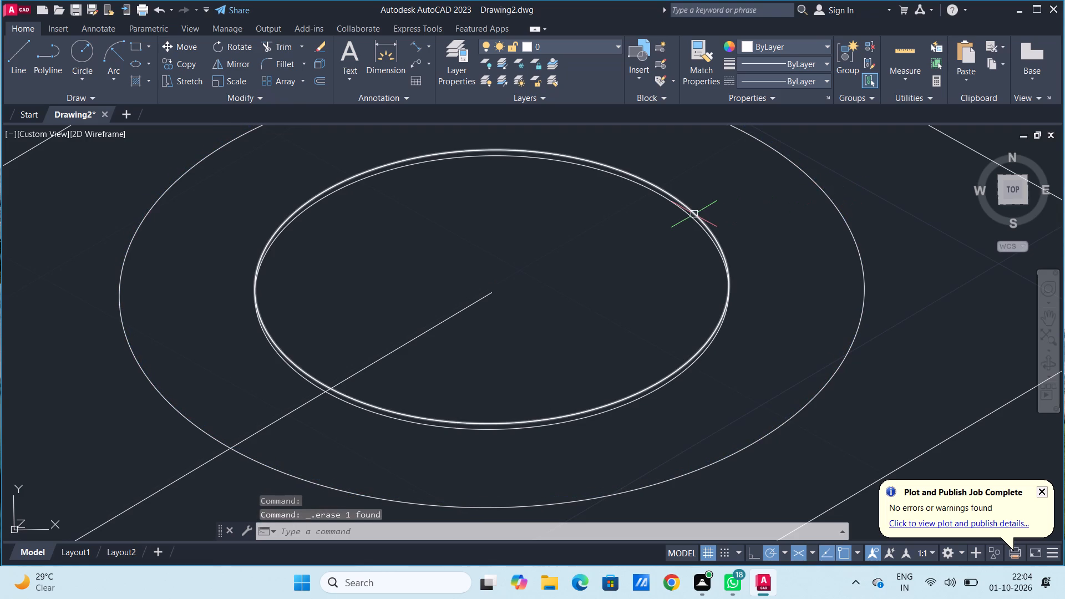
Delete the two overlapping copies of the inner radius-7 isocircle, keeping the original.
click(695, 215)
key(Delete)
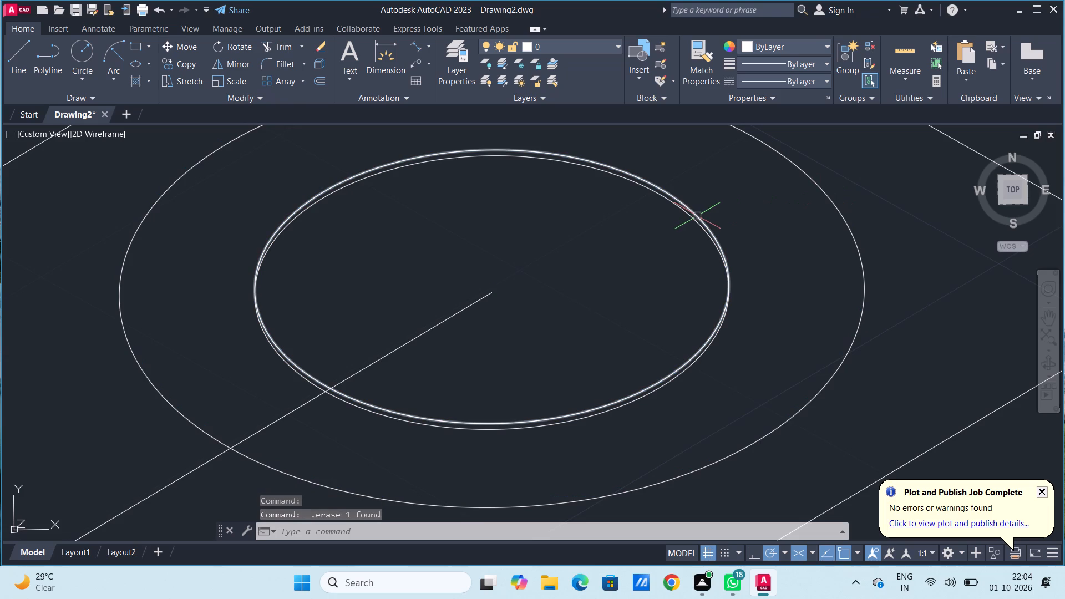
click(698, 216)
key(Delete)
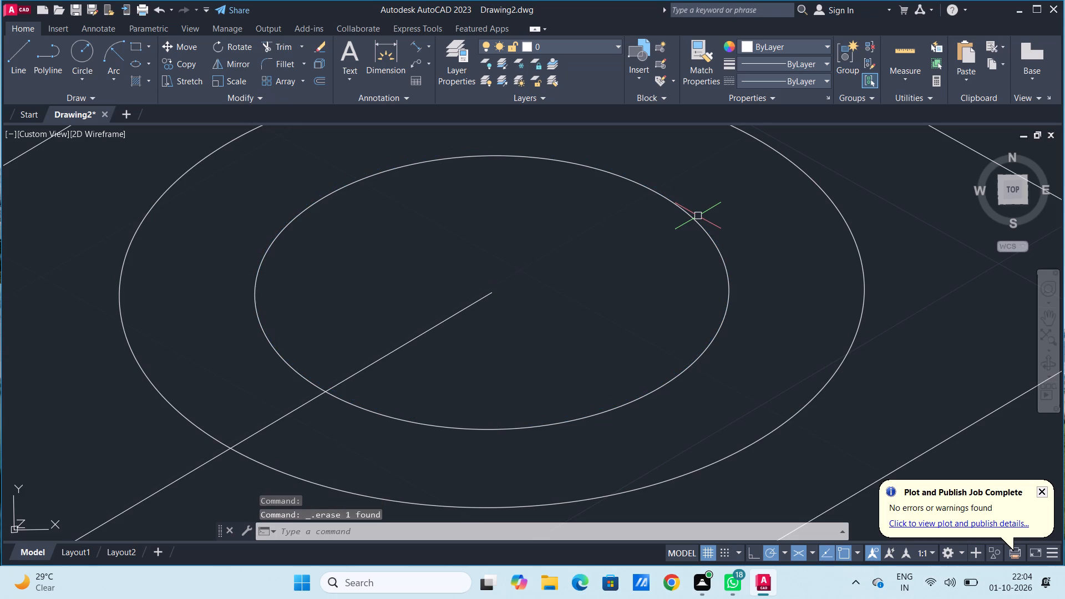
Draw a 12-unit line vertically upward from the centre of the isocircles on the top face.
scroll(698, 216, up, 2)
scroll(691, 219, down, 5)
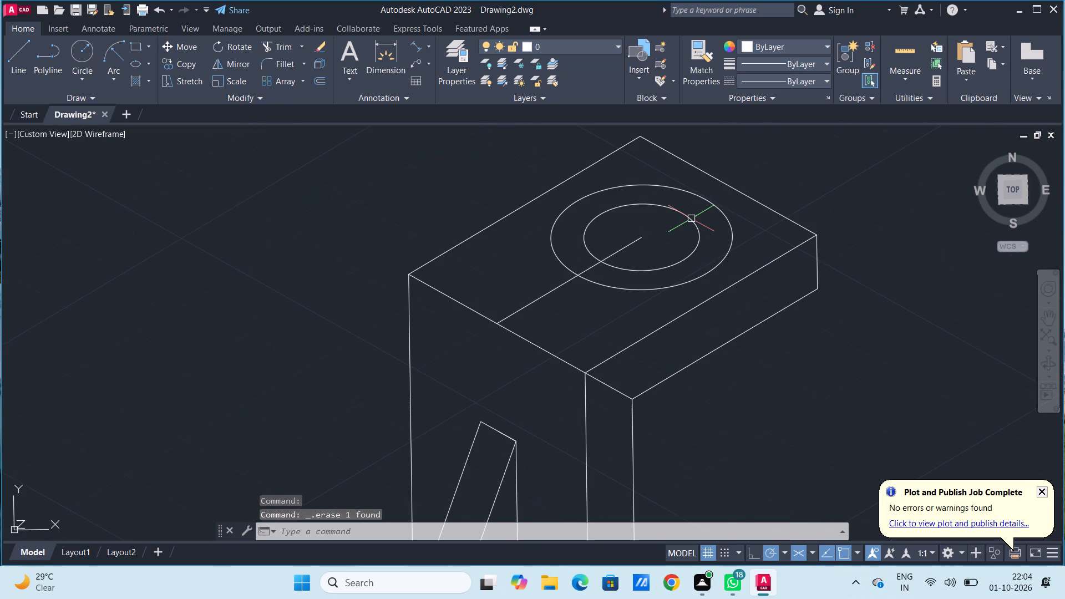
scroll(687, 215, down, 1)
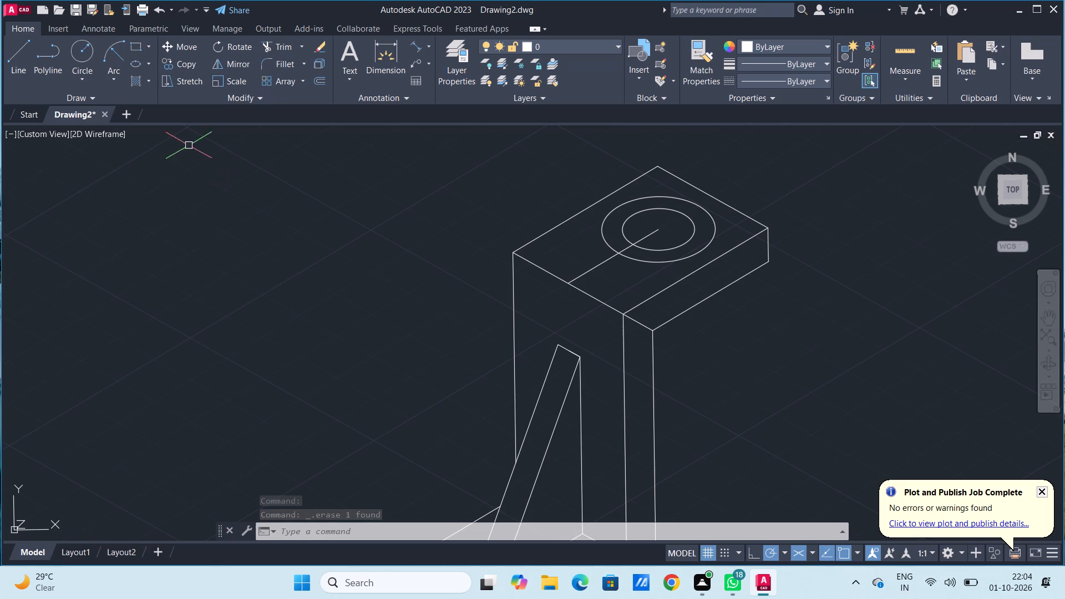
click(85, 59)
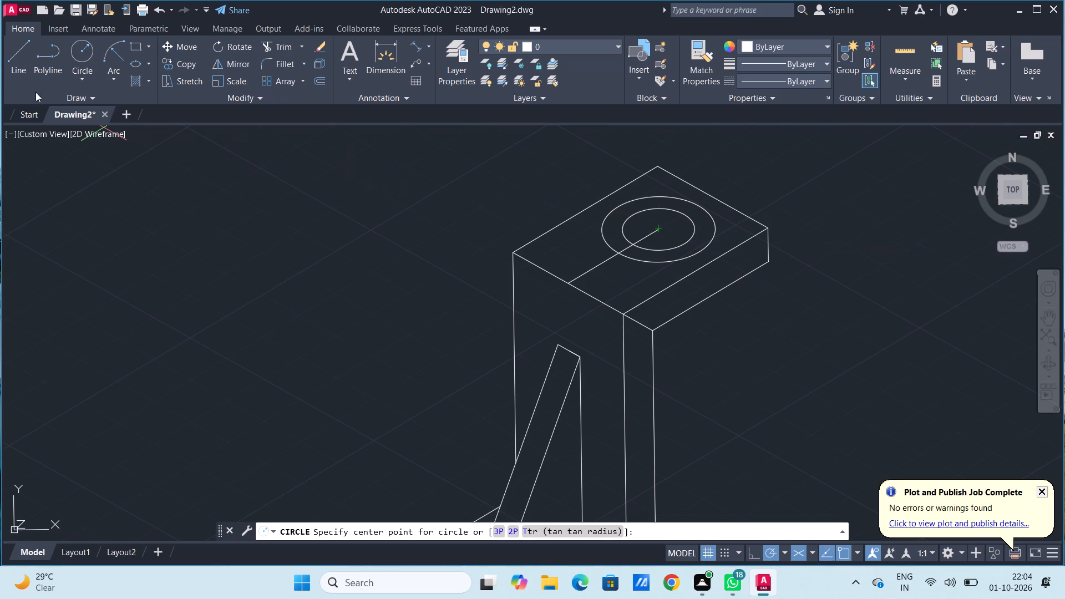
click(28, 57)
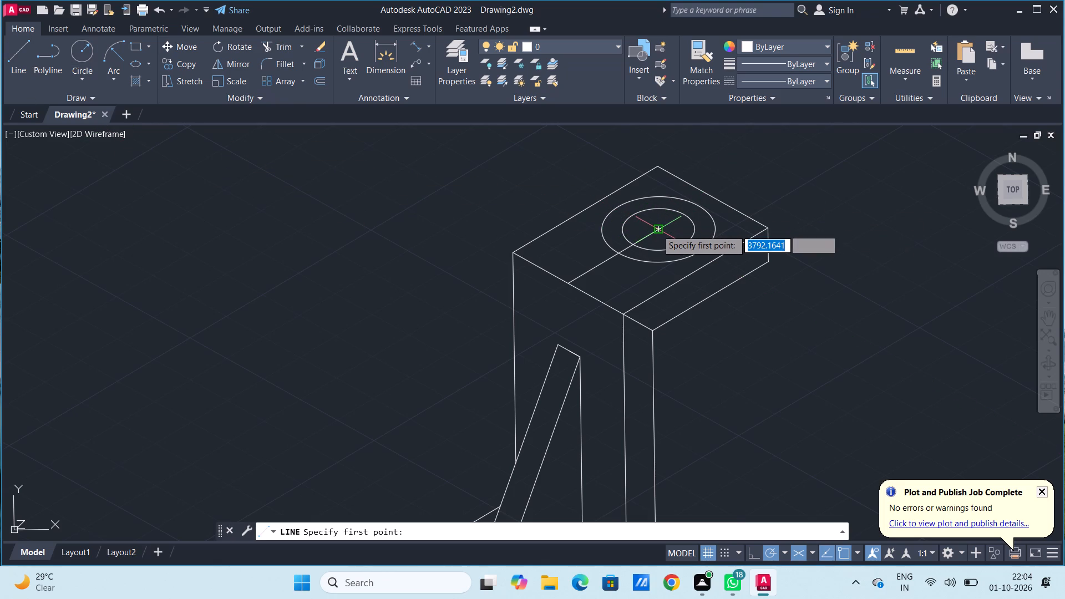
scroll(657, 230, up, 3)
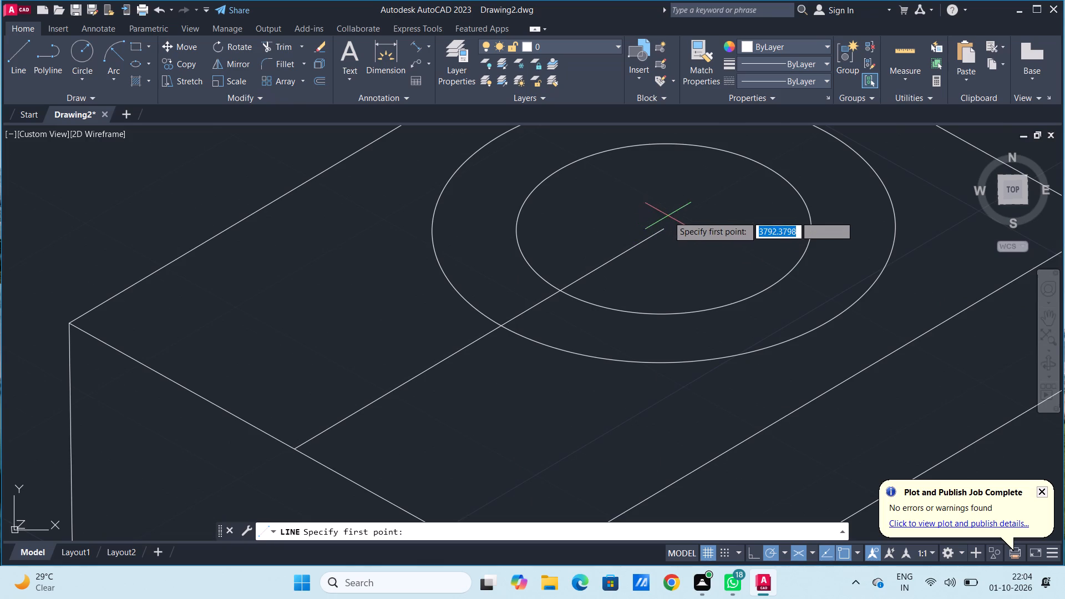
click(665, 229)
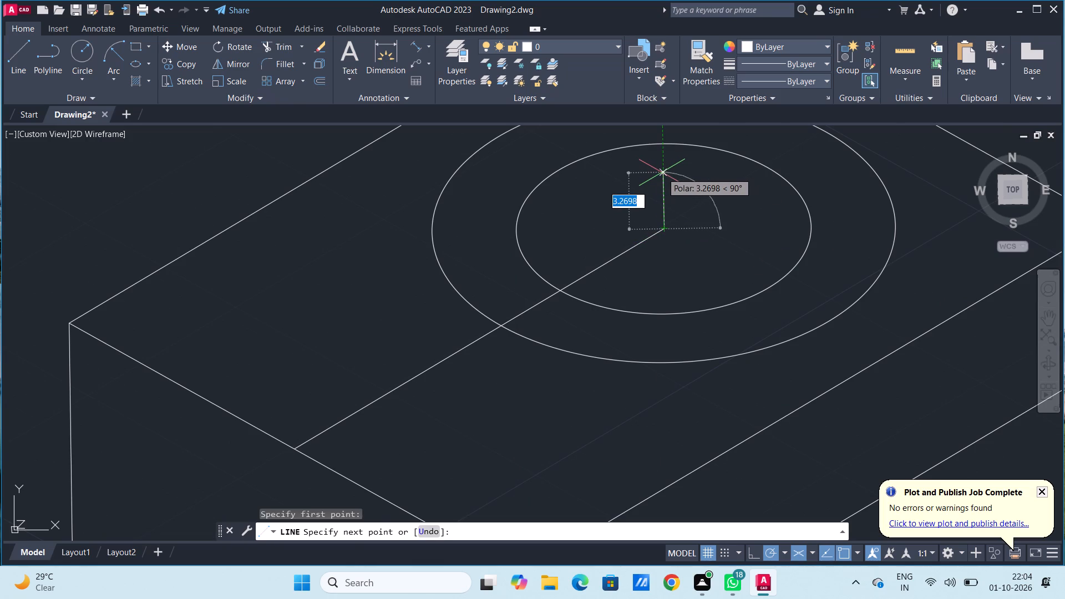
text(12)
key(Return)
scroll(662, 172, up, 2)
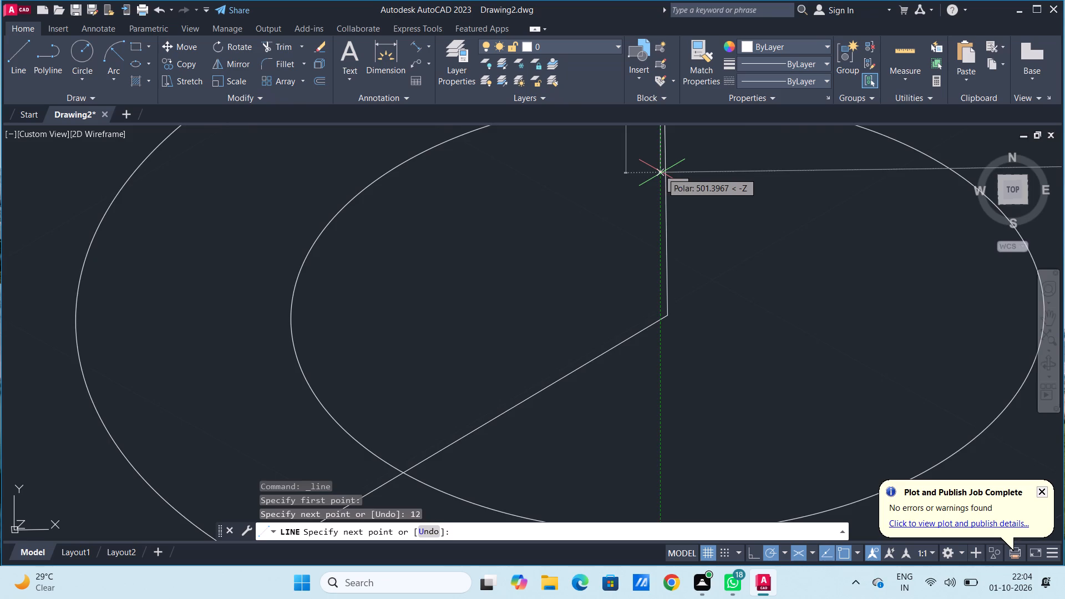
scroll(662, 172, down, 4)
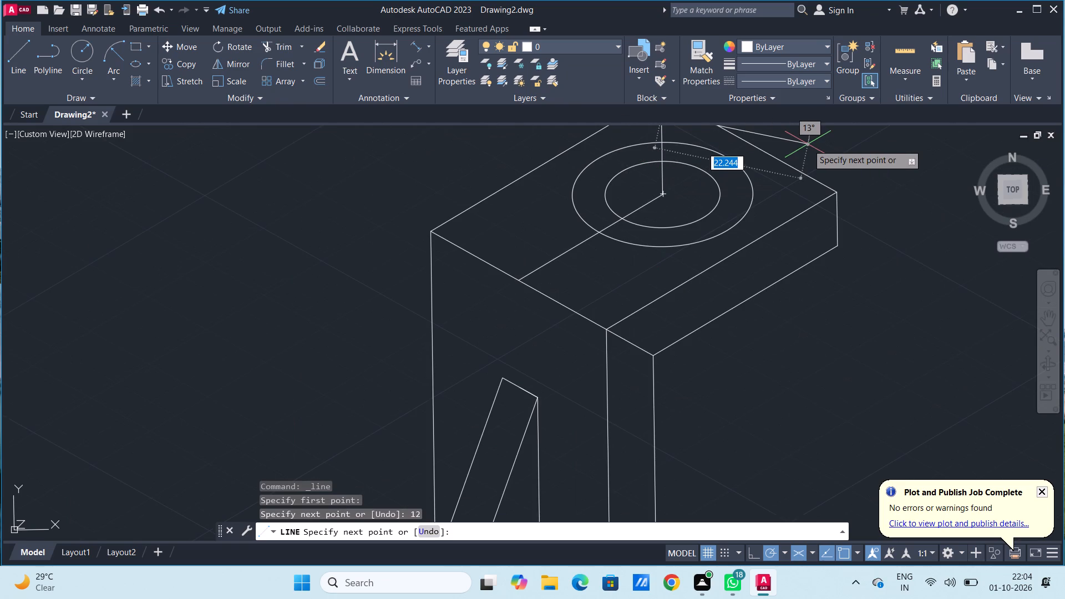
key(Escape)
Copy both isocircles from their centre to the upper end of the 12-unit vertical line.
scroll(742, 181, up, 3)
scroll(736, 191, down, 4)
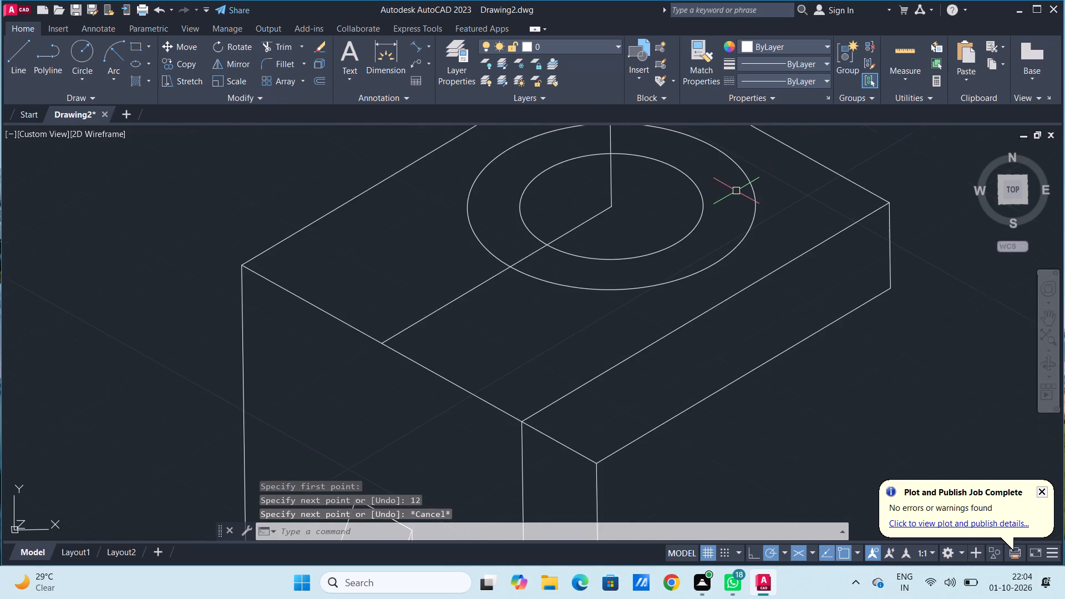
scroll(736, 191, down, 2)
middle_drag(770, 172, 760, 242)
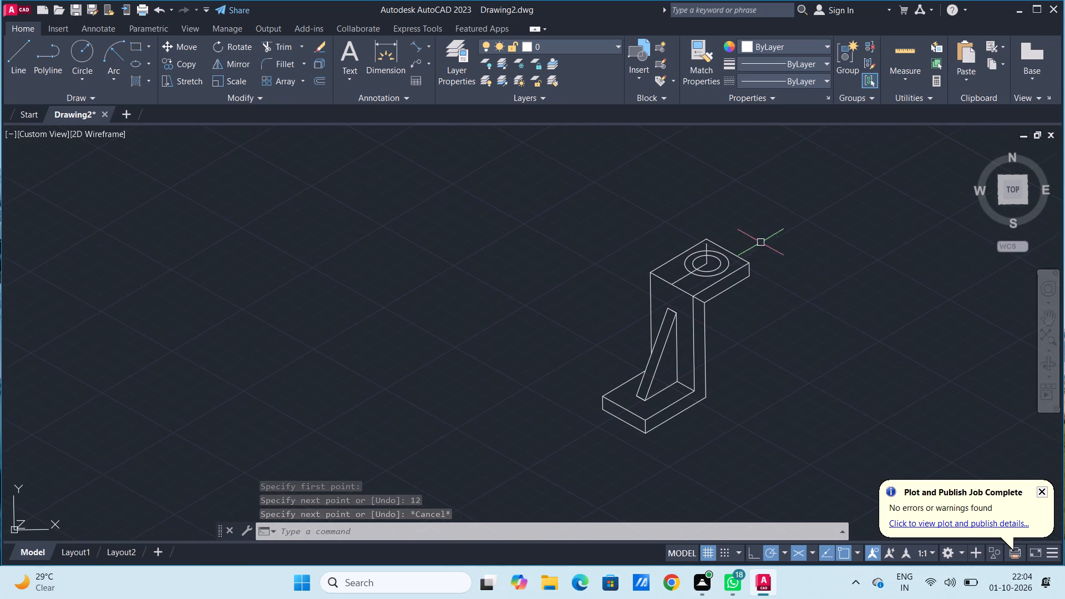
scroll(704, 272, down, 3)
scroll(702, 270, up, 6)
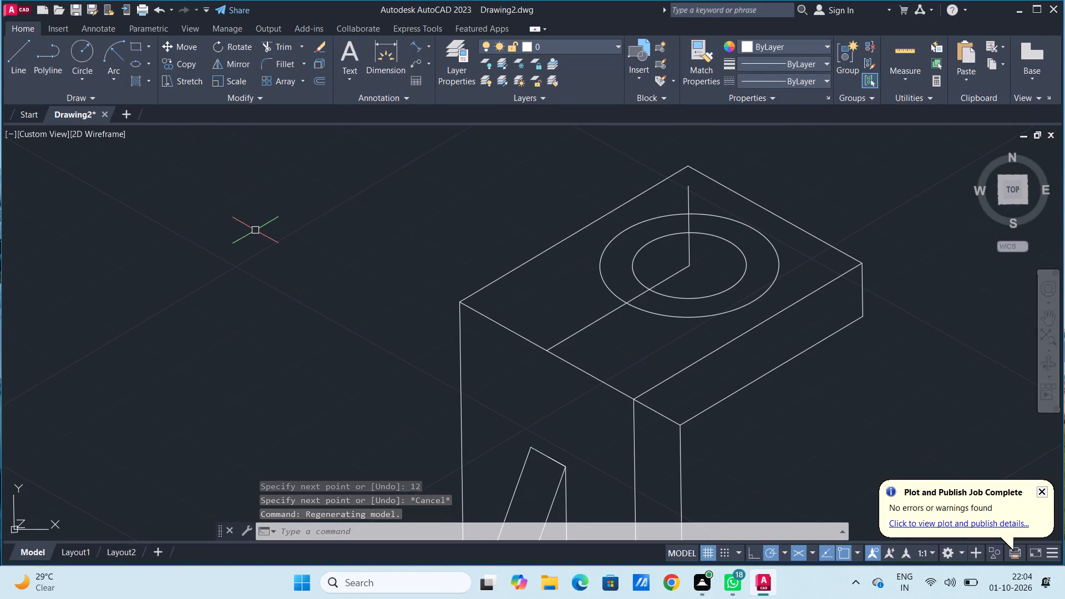
text(co)
key(Return)
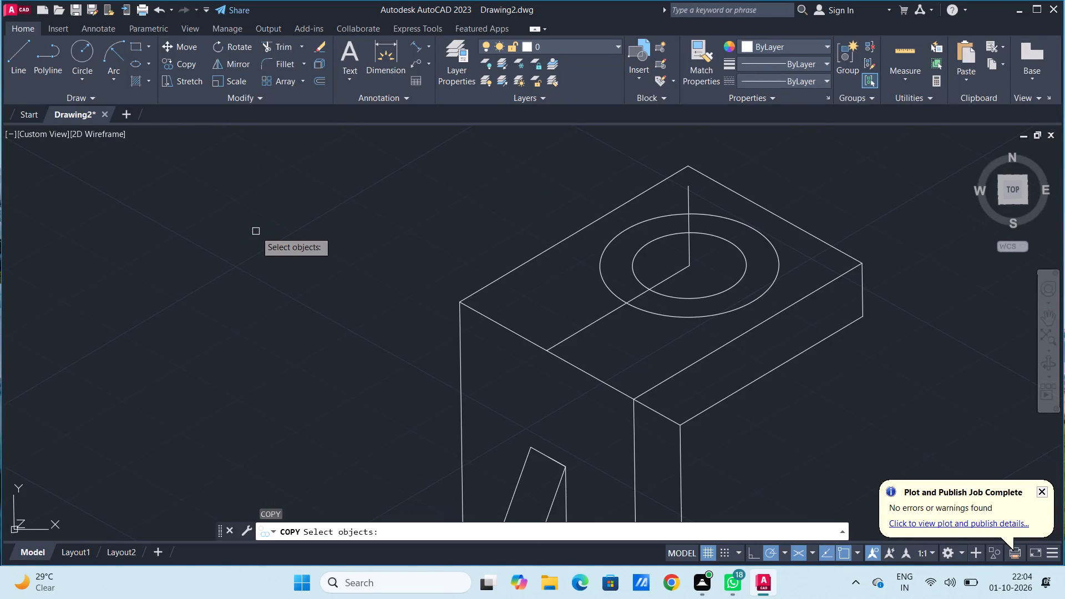
click(698, 317)
click(701, 301)
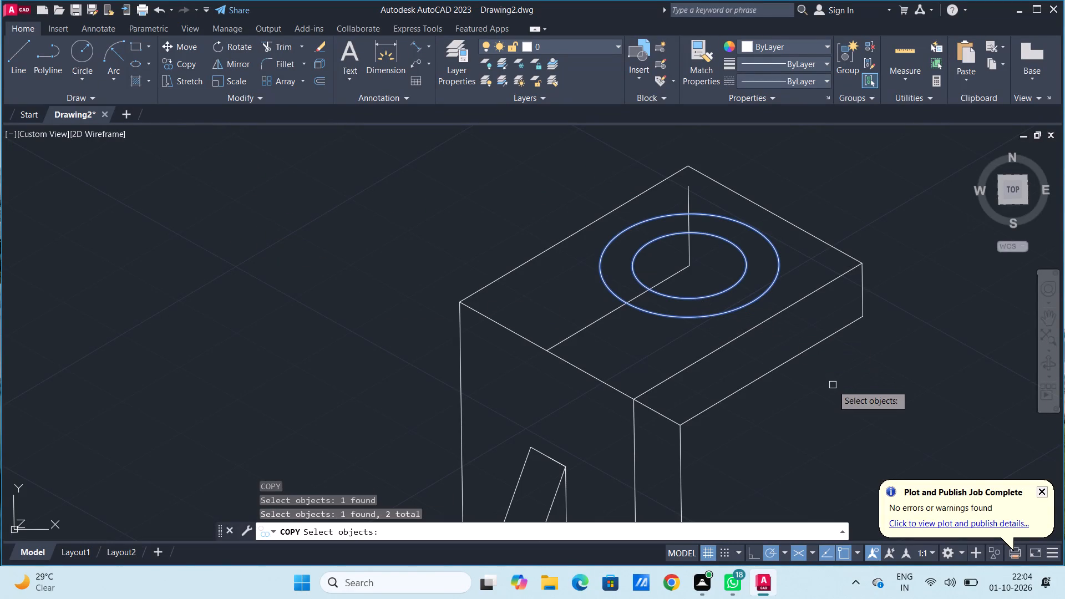
key(Return)
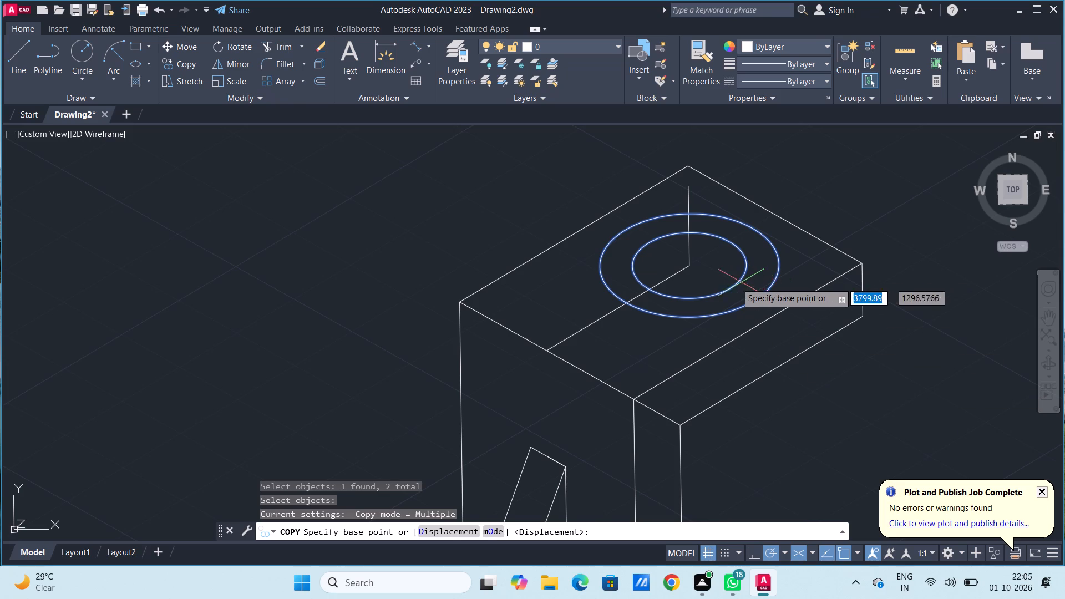
click(689, 266)
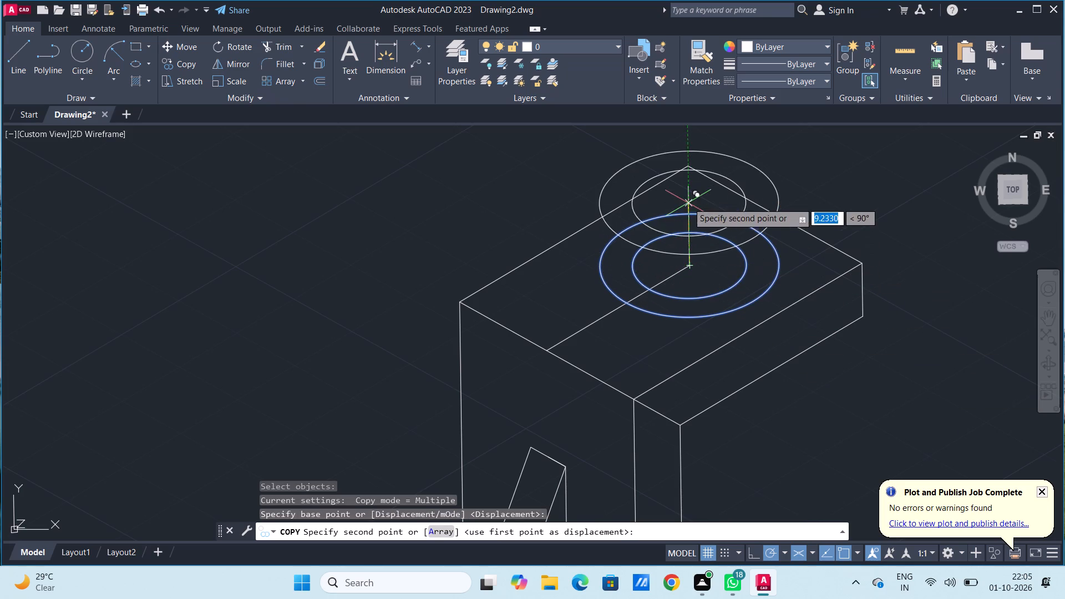
click(687, 188)
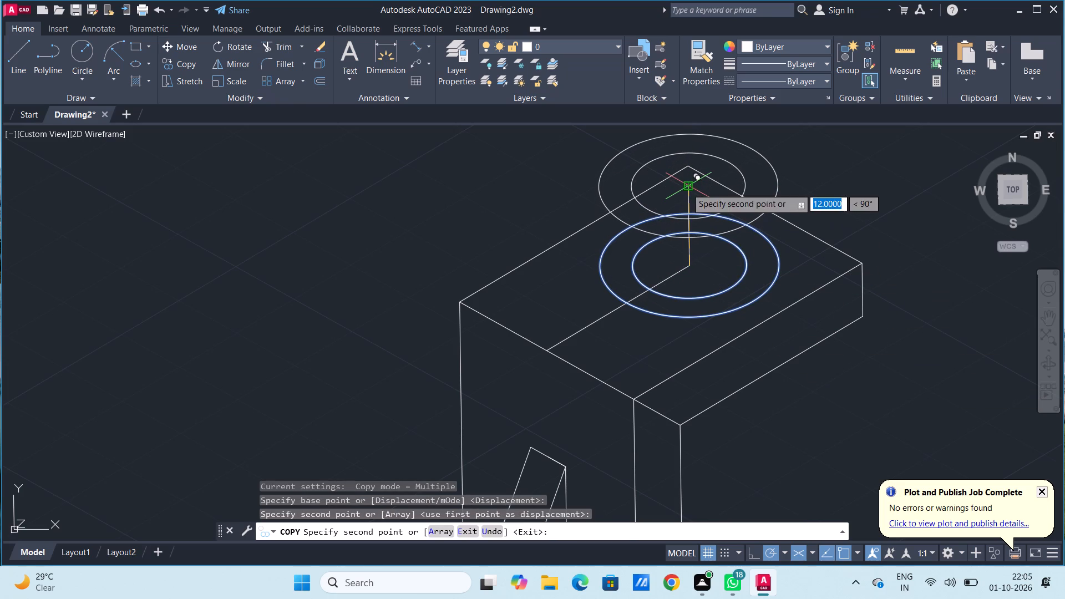
key(Escape)
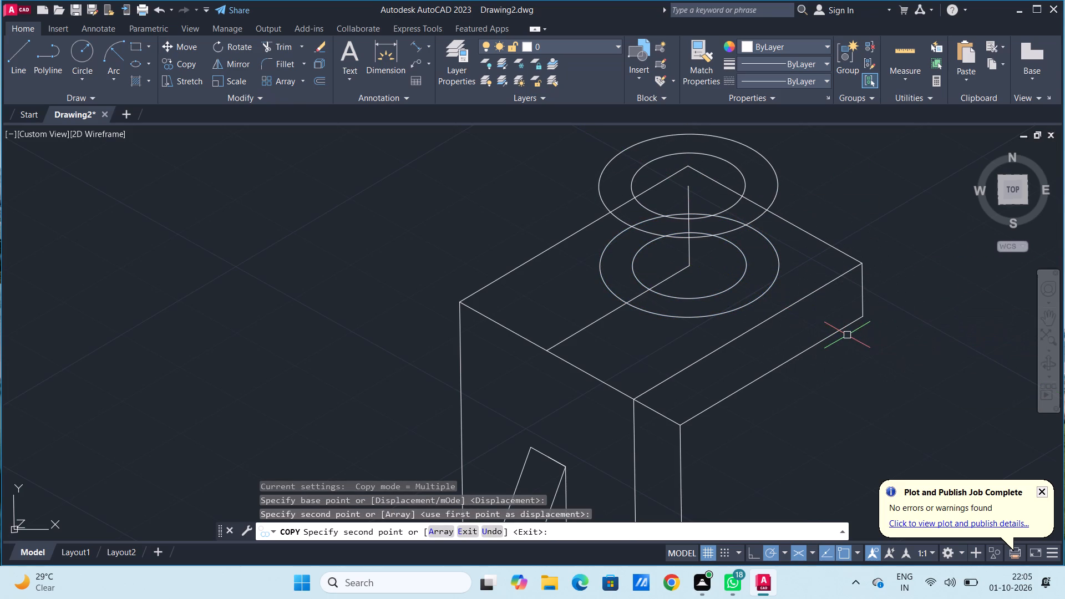
key(Escape)
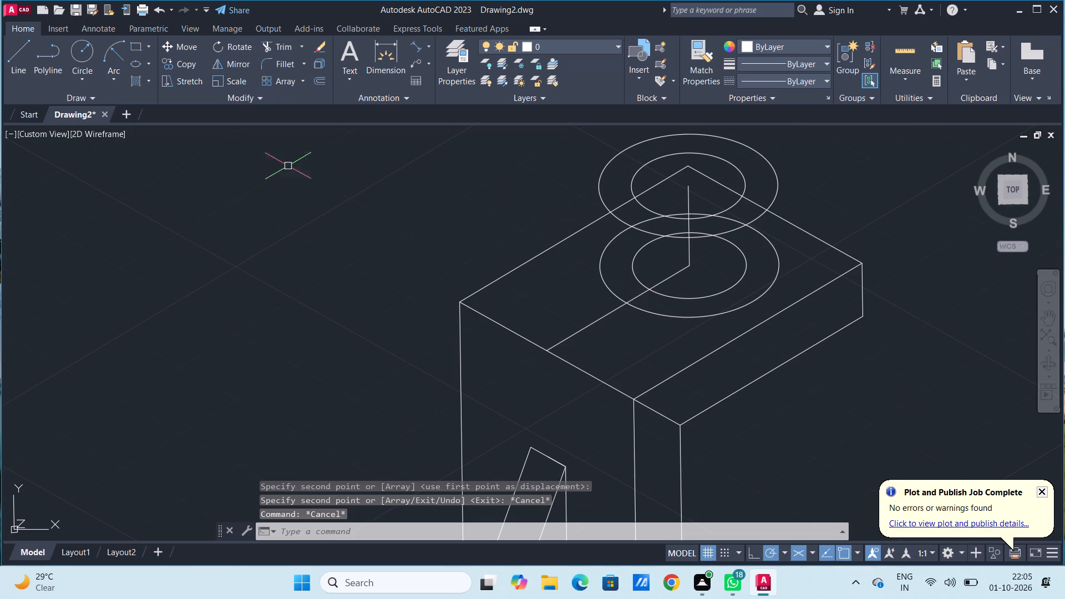
Draw two vertical side lines joining the lower and upper outer isocircles at their leftmost and rightmost points.
key(l)
key(Return)
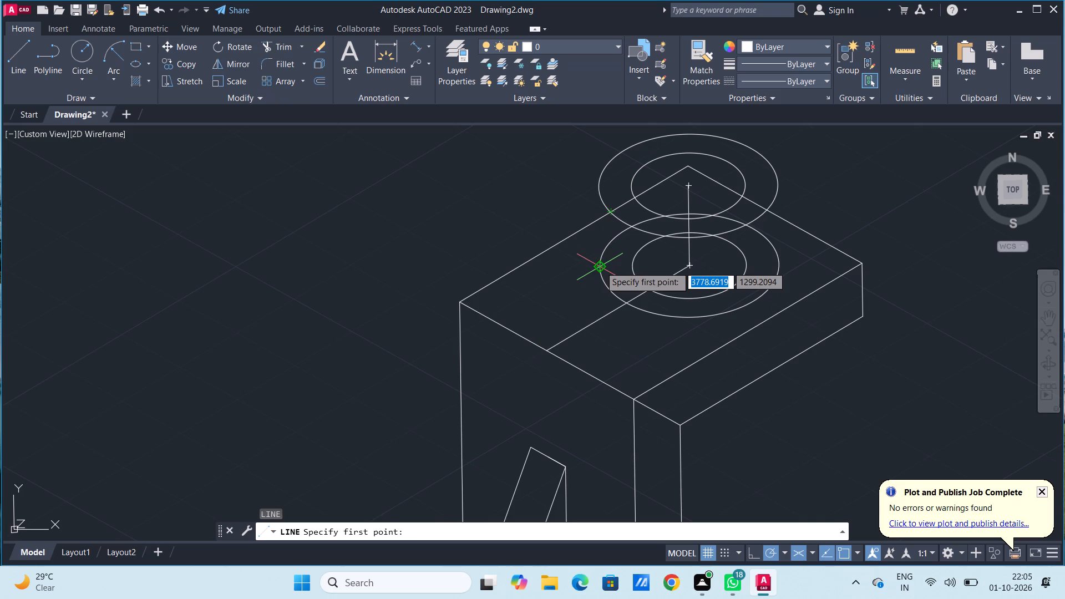
click(600, 266)
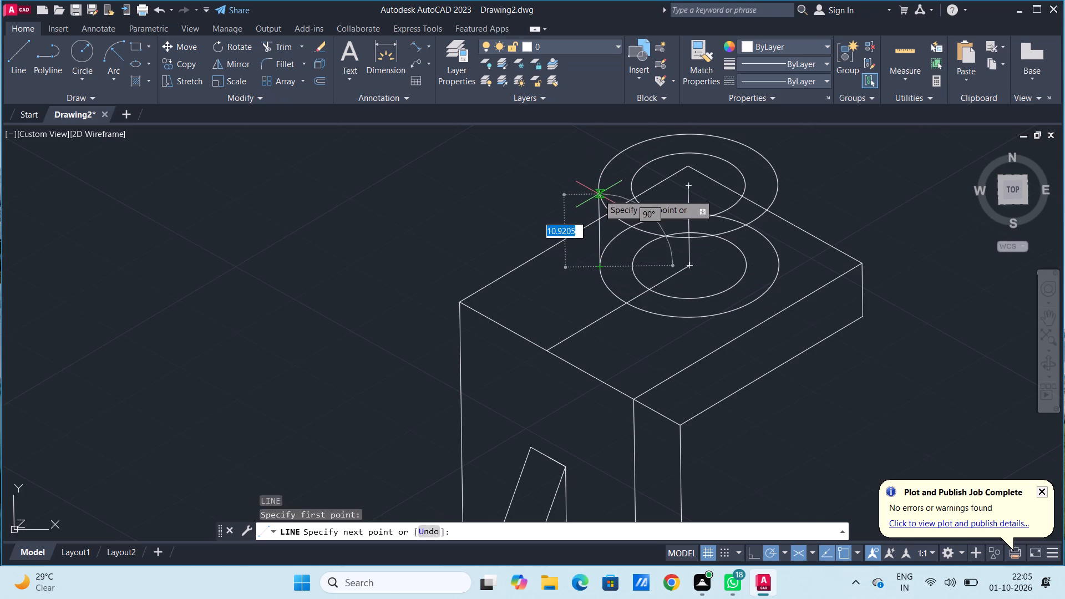
click(597, 183)
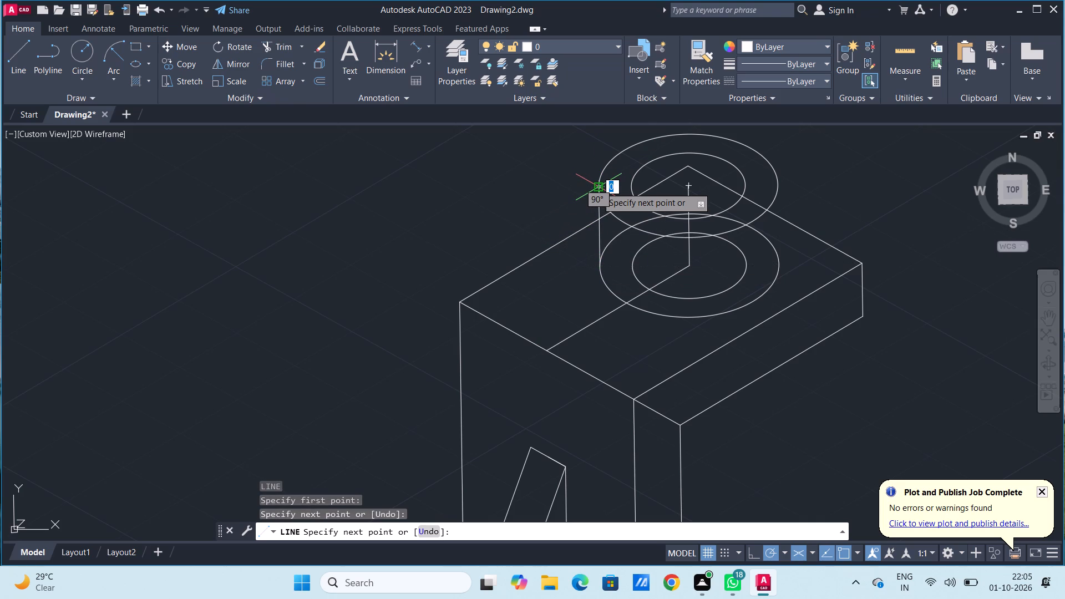
key(Escape)
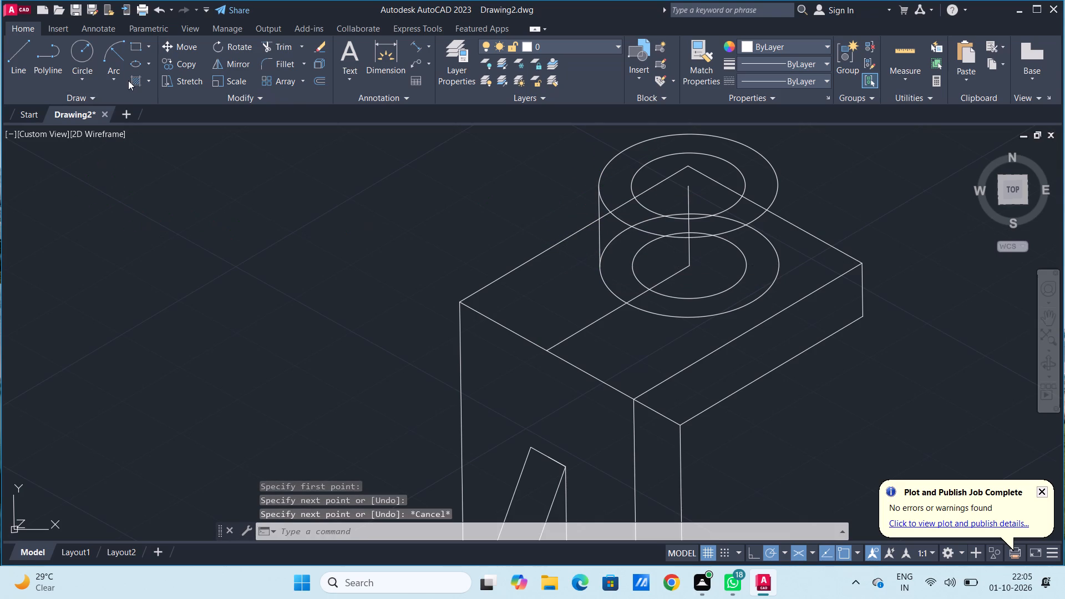
click(24, 57)
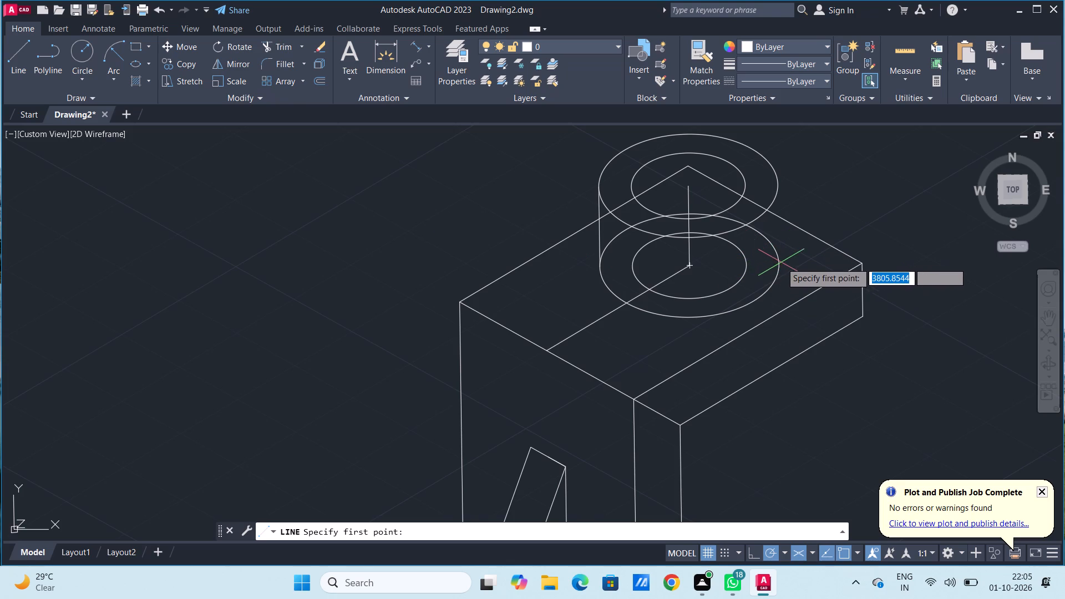
click(781, 262)
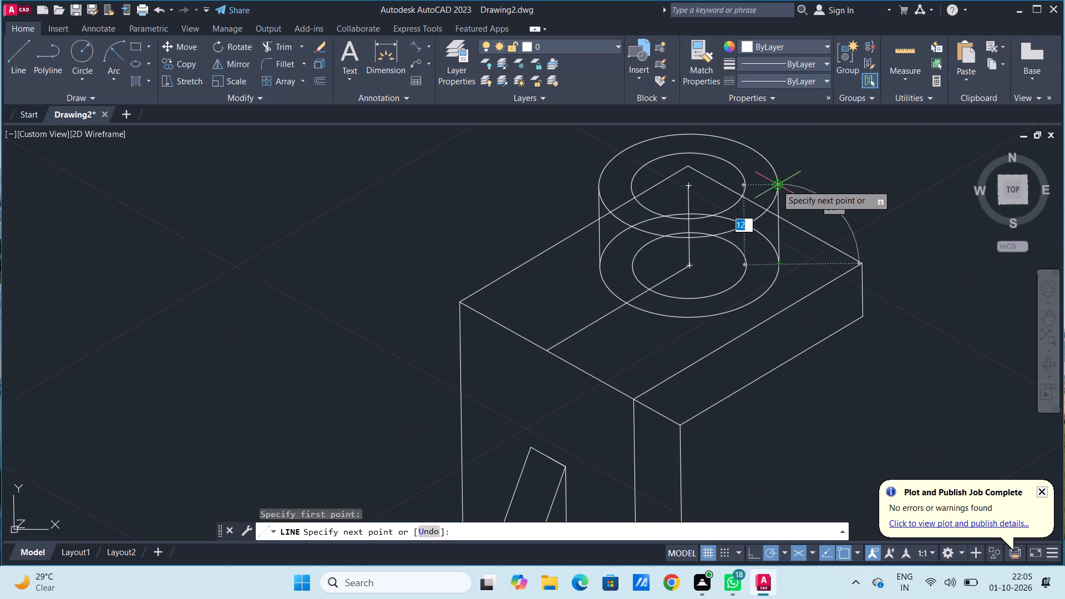
click(777, 185)
key(Escape)
key(Escape)
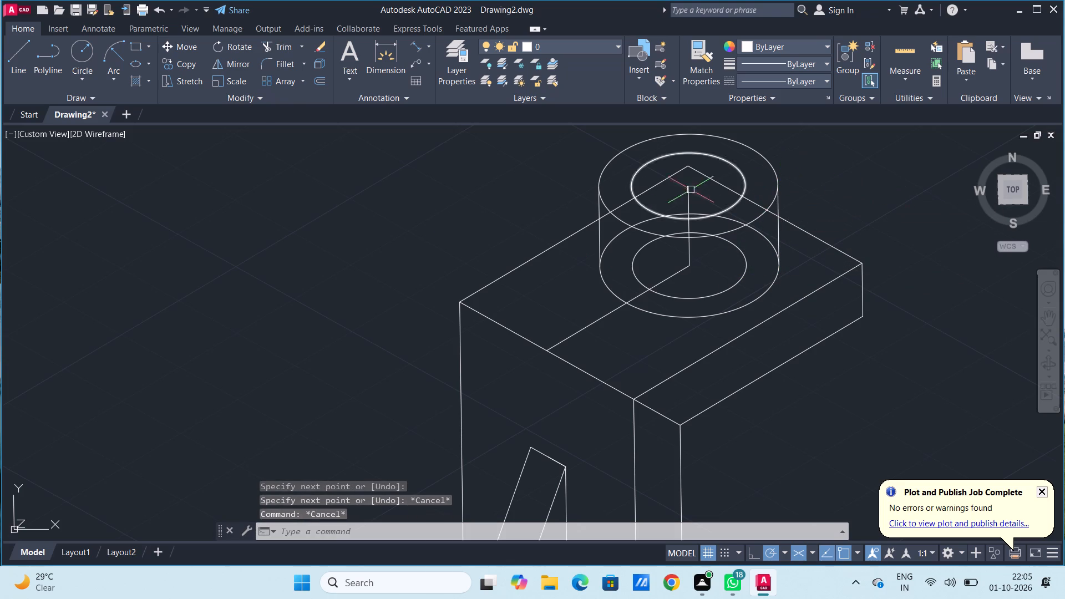
Trim away the construction line running to the isocircles' centre and the part of the lower inner isocircle below the boss's top ring.
click(277, 48)
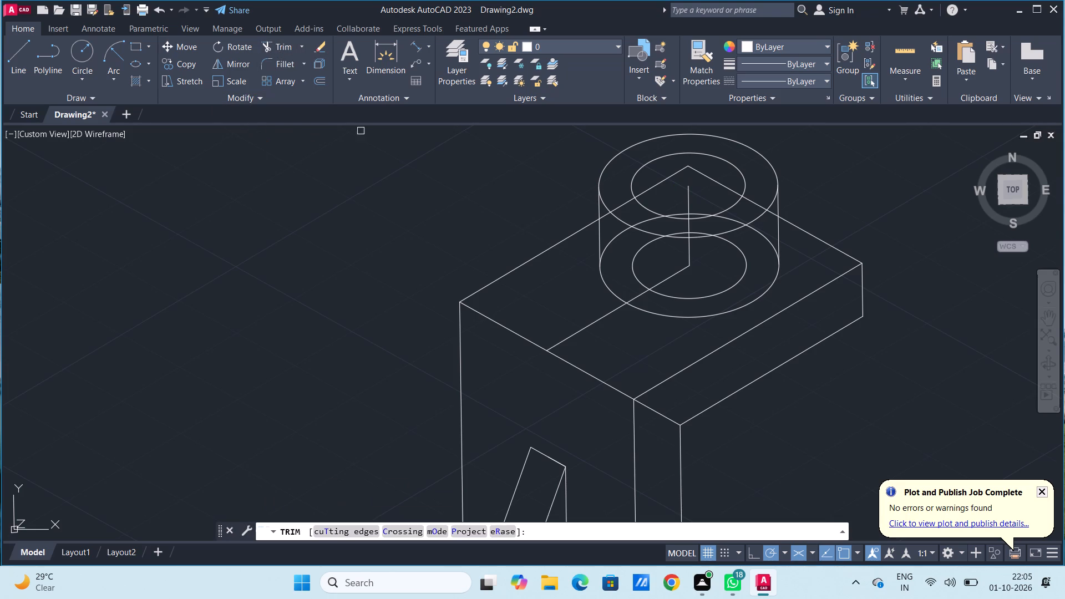
click(663, 282)
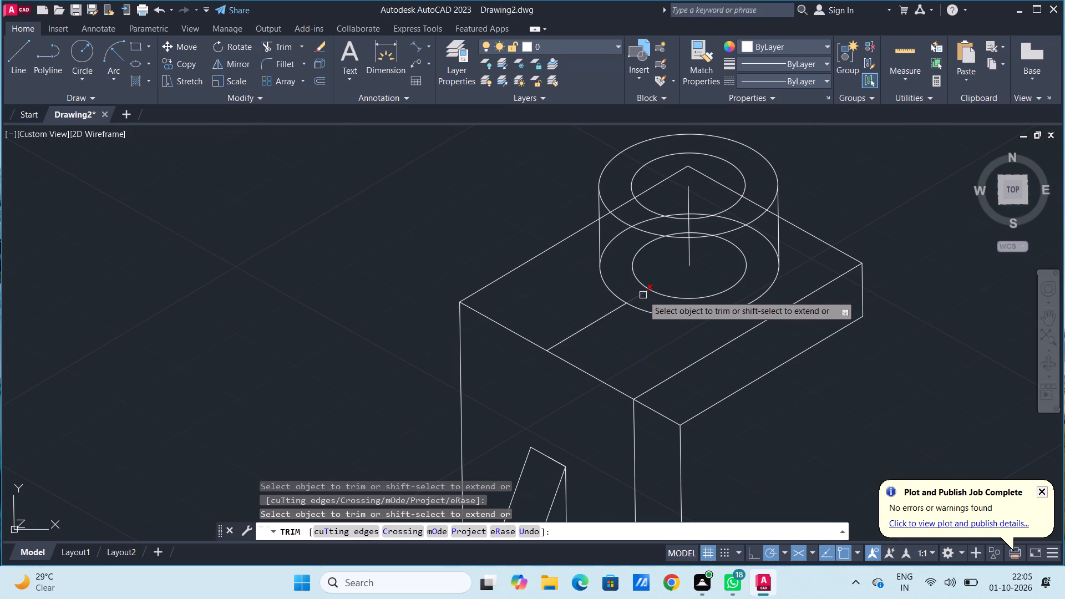
click(643, 295)
click(647, 287)
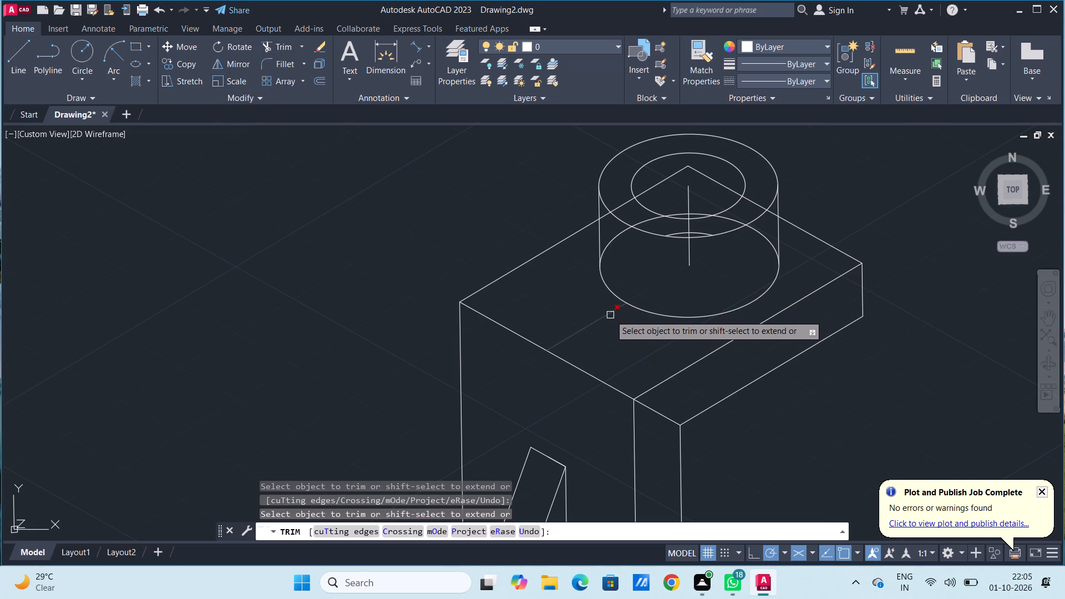
click(610, 315)
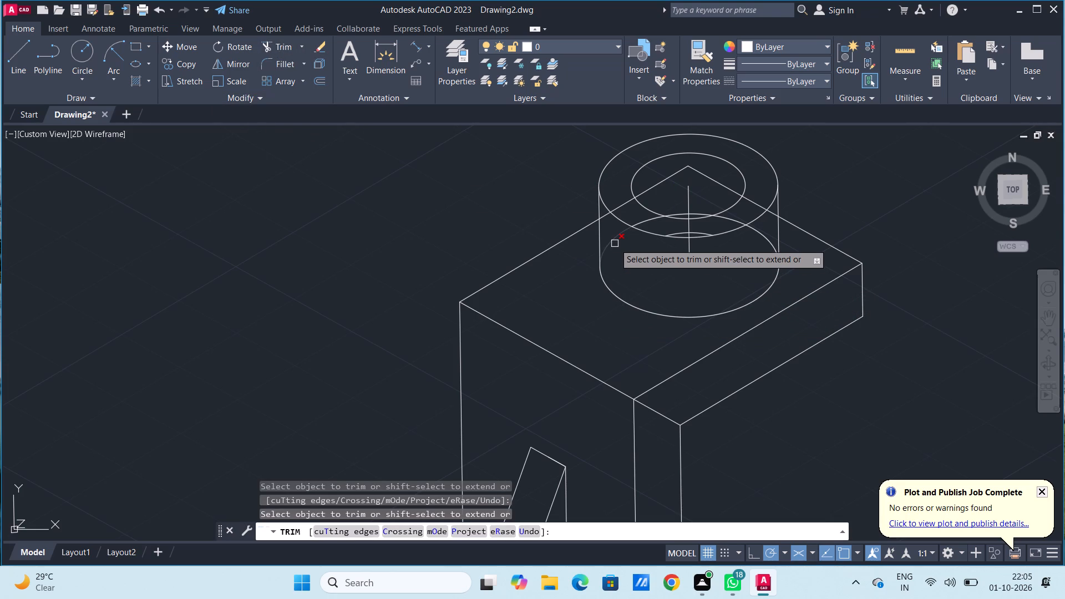
Trim the lower outer isocircle's back-left arc and the top face's two back edges where the boss hides them.
click(615, 243)
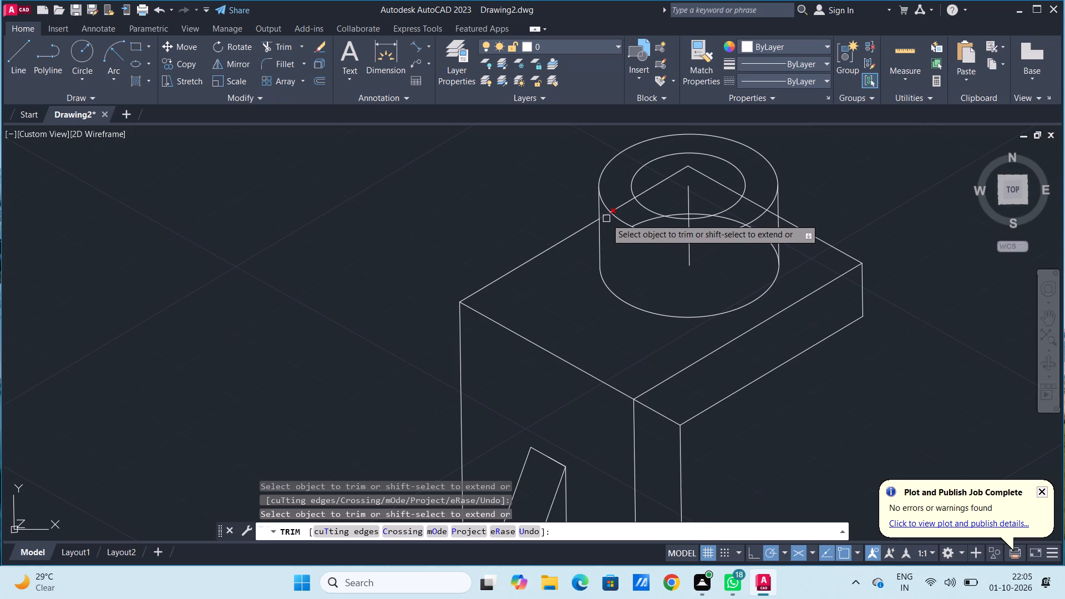
click(626, 205)
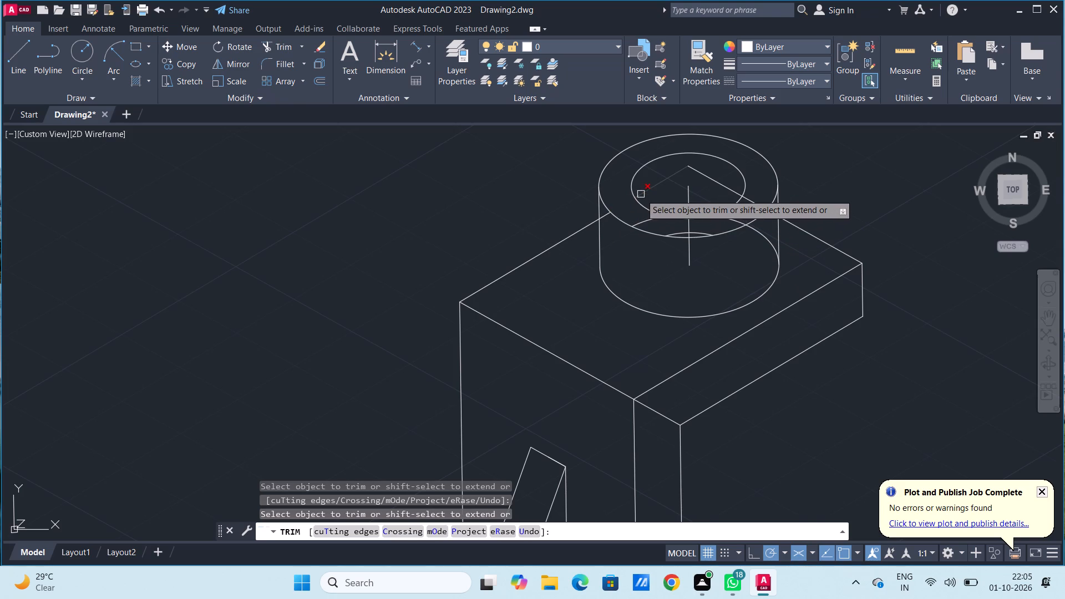
drag(642, 194, 652, 191)
click(700, 170)
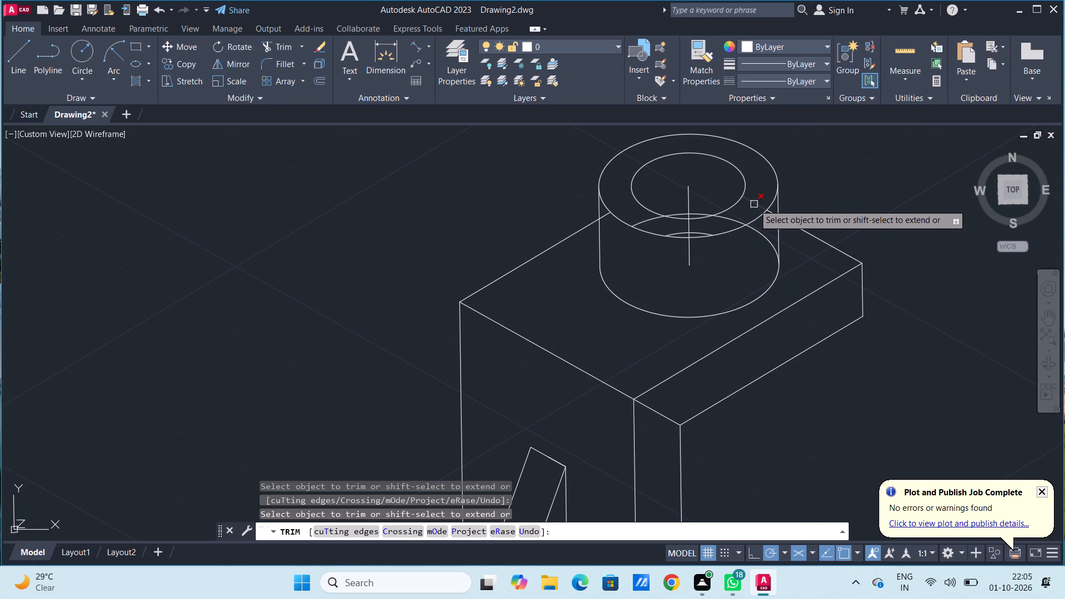
click(754, 204)
click(771, 217)
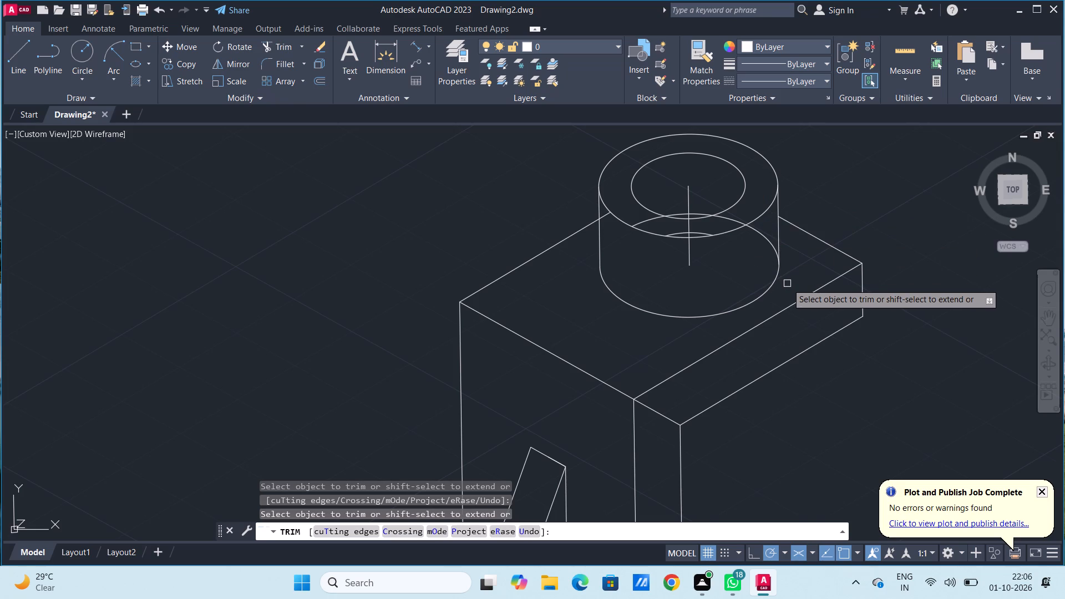
Trim away the vertical construction line at the boss's centre and the lower isocircle arcs showing through the boss's top ring.
click(687, 197)
click(689, 230)
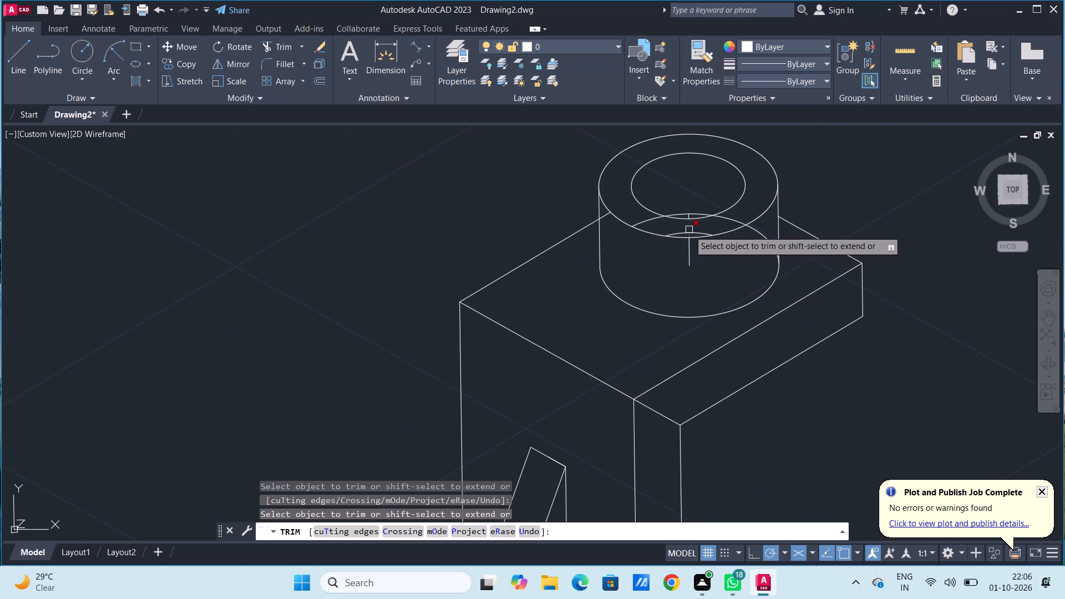
click(689, 257)
scroll(688, 229, up, 4)
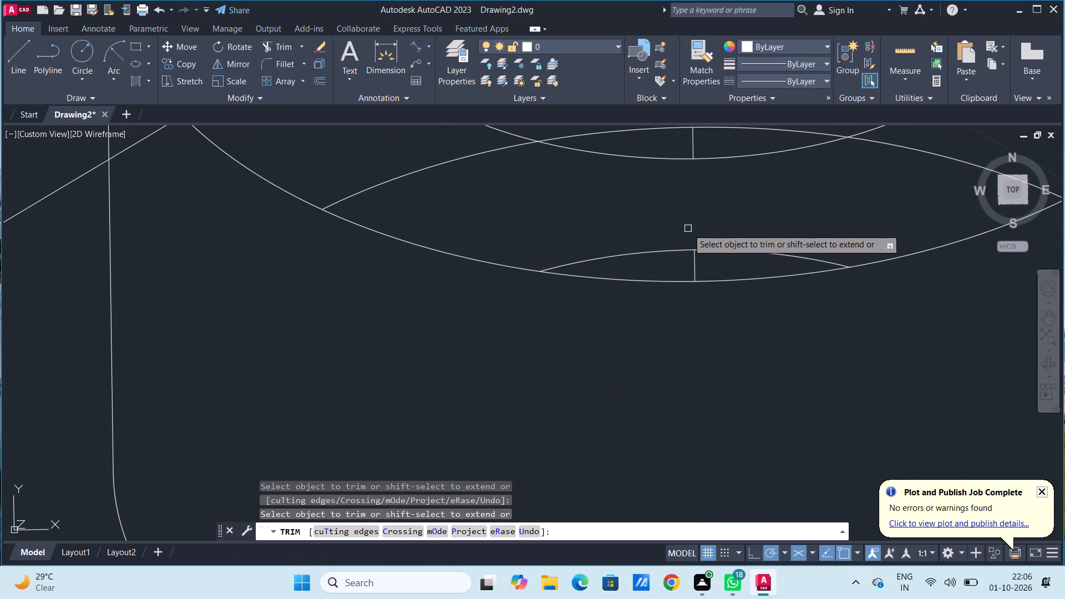
click(496, 153)
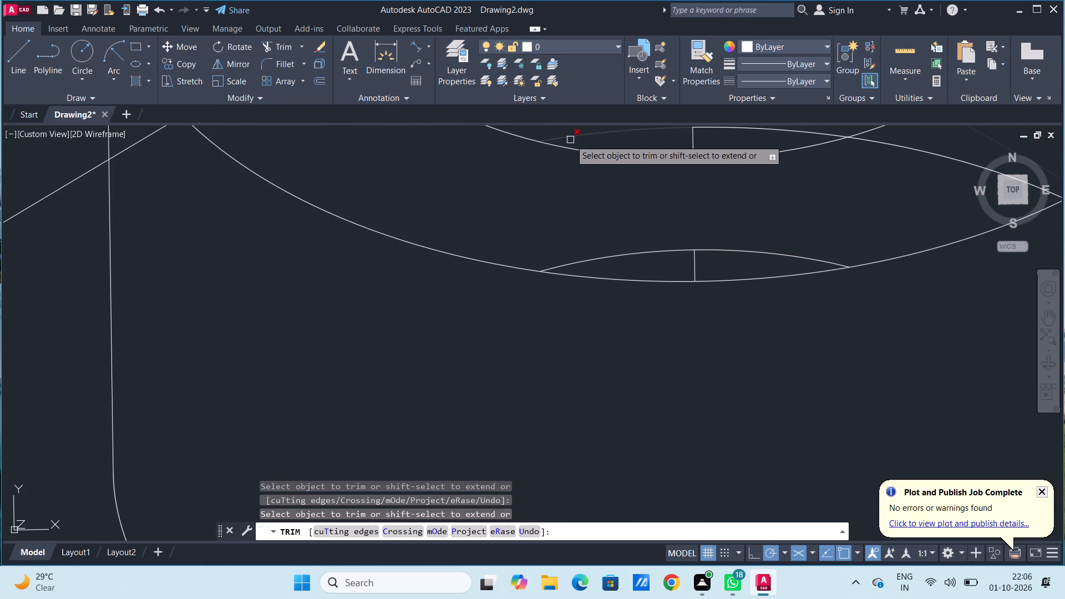
click(570, 140)
click(689, 140)
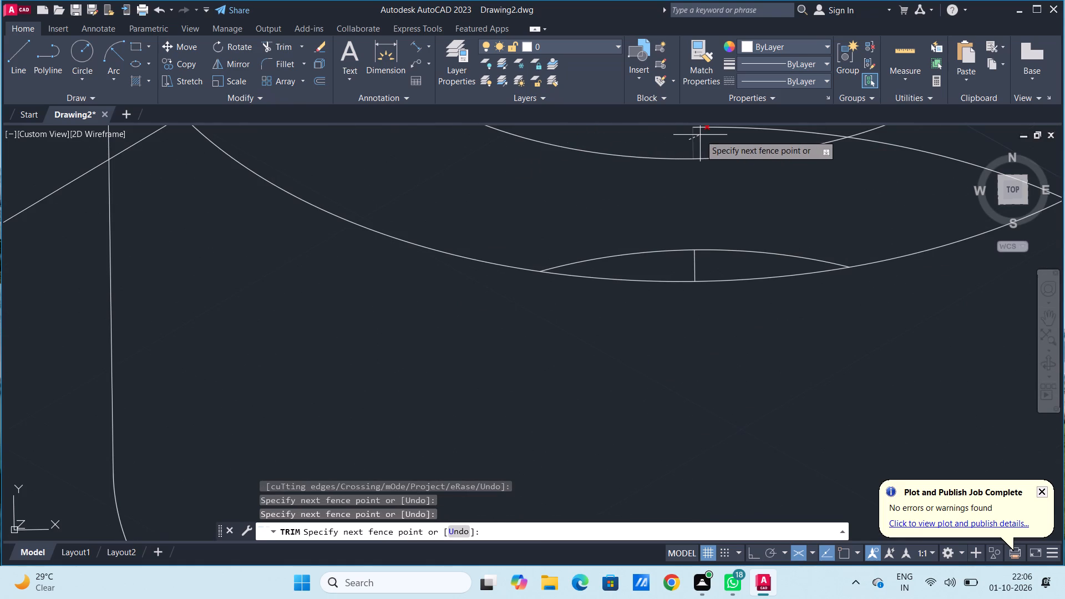
click(703, 135)
click(730, 125)
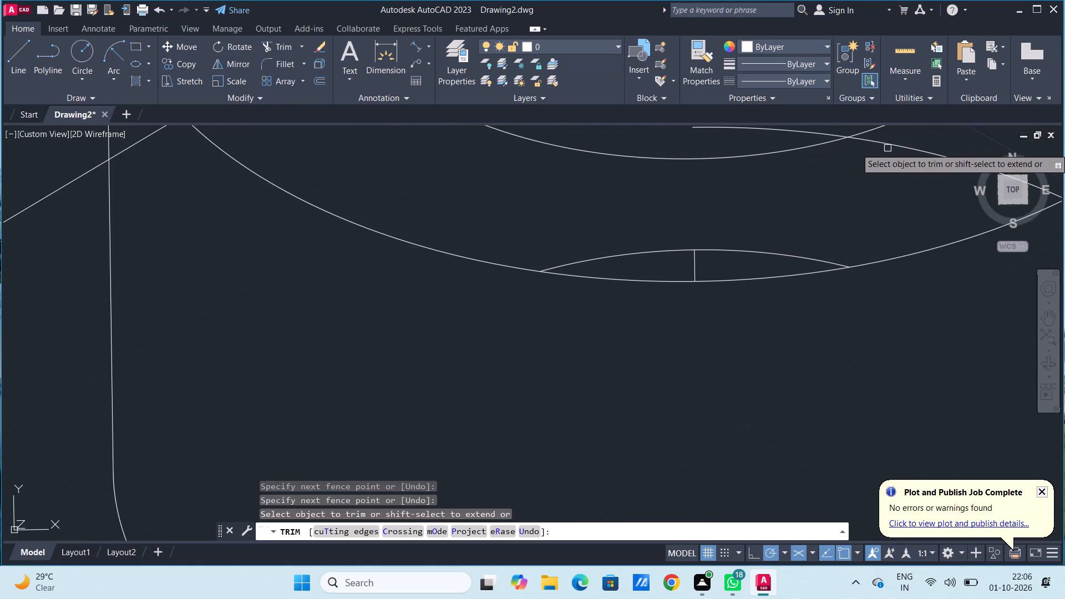
click(887, 148)
click(808, 133)
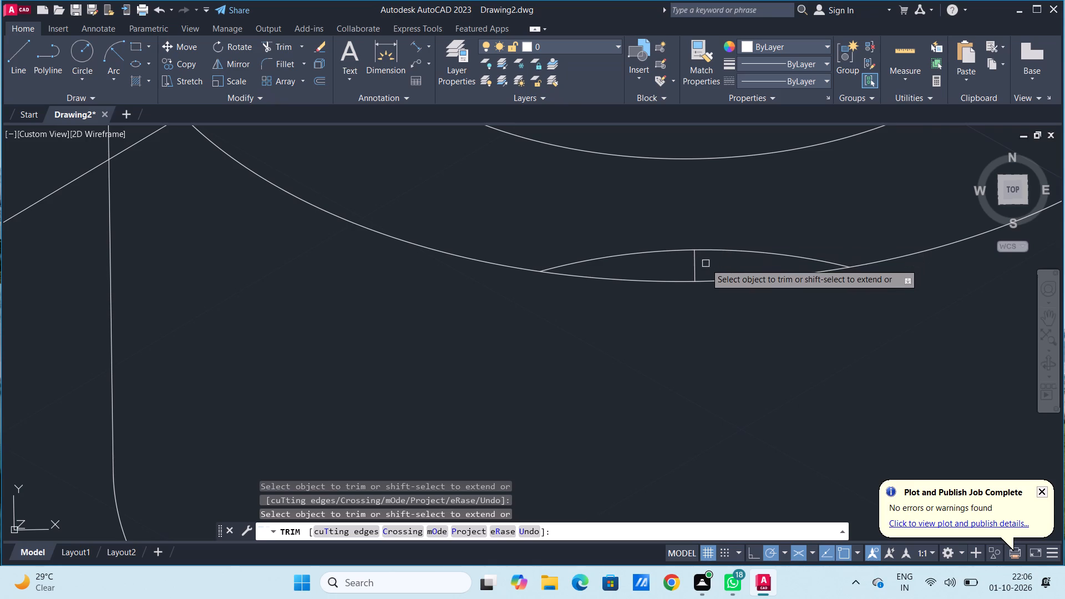
click(696, 261)
click(695, 252)
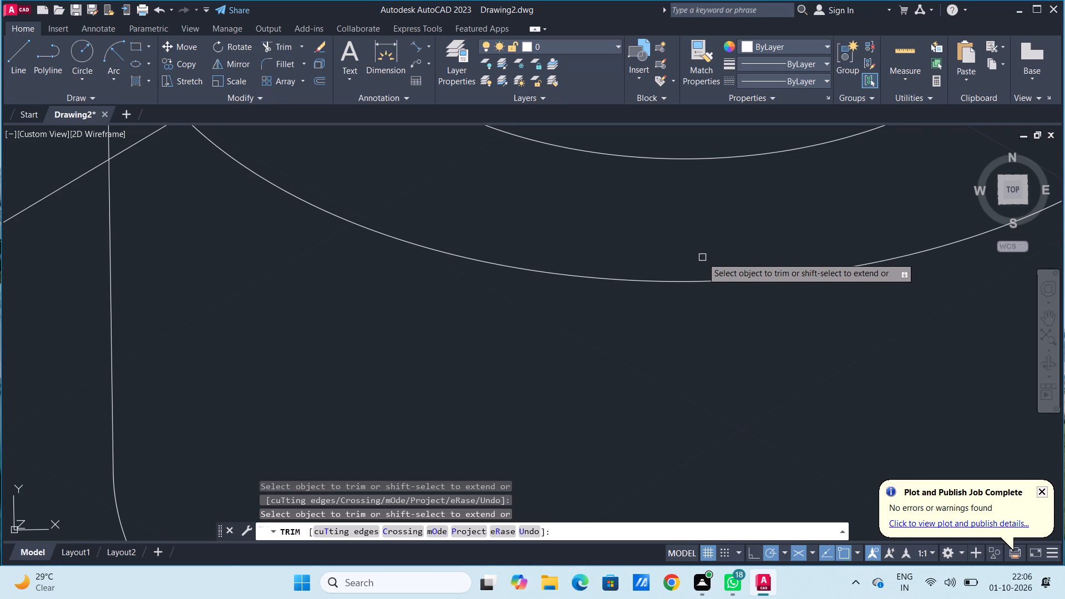
Trim the remaining back-right arc of the lower outer isocircle between the boss's top ring and its right side line.
scroll(702, 257, down, 4)
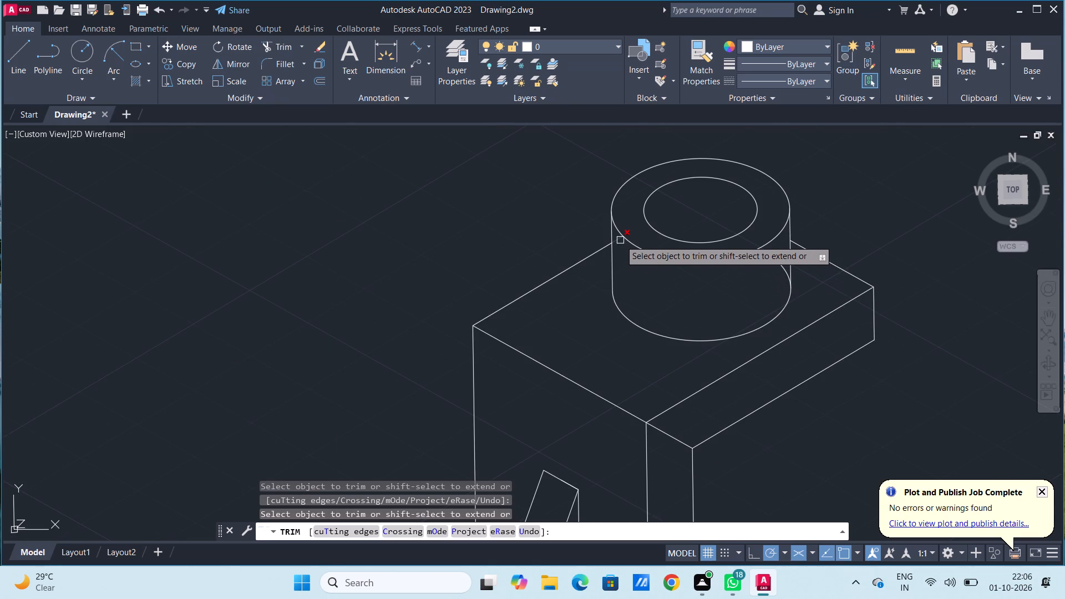
click(620, 240)
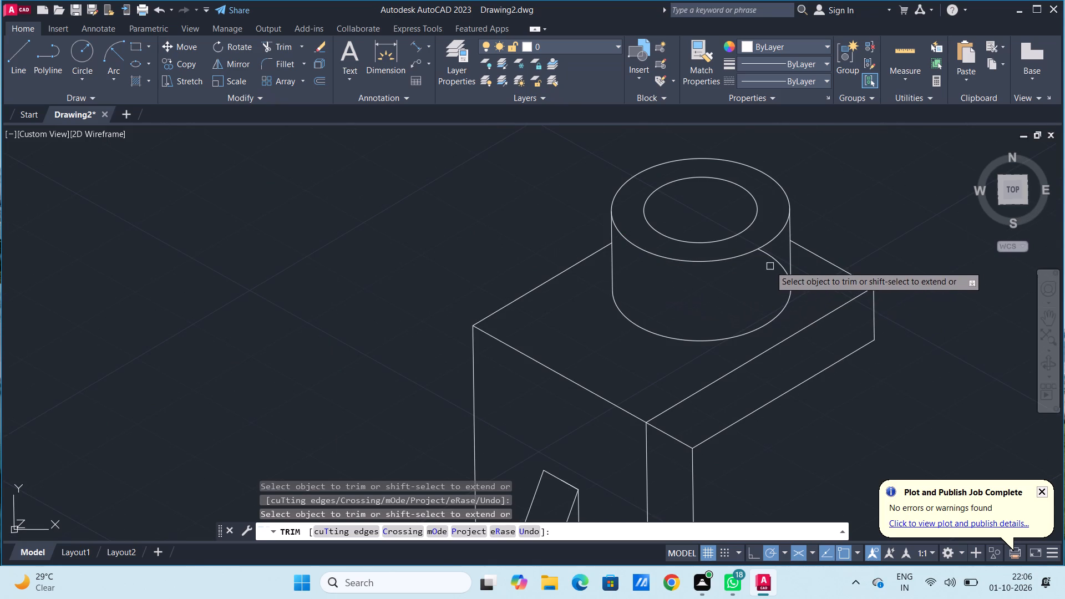
click(775, 260)
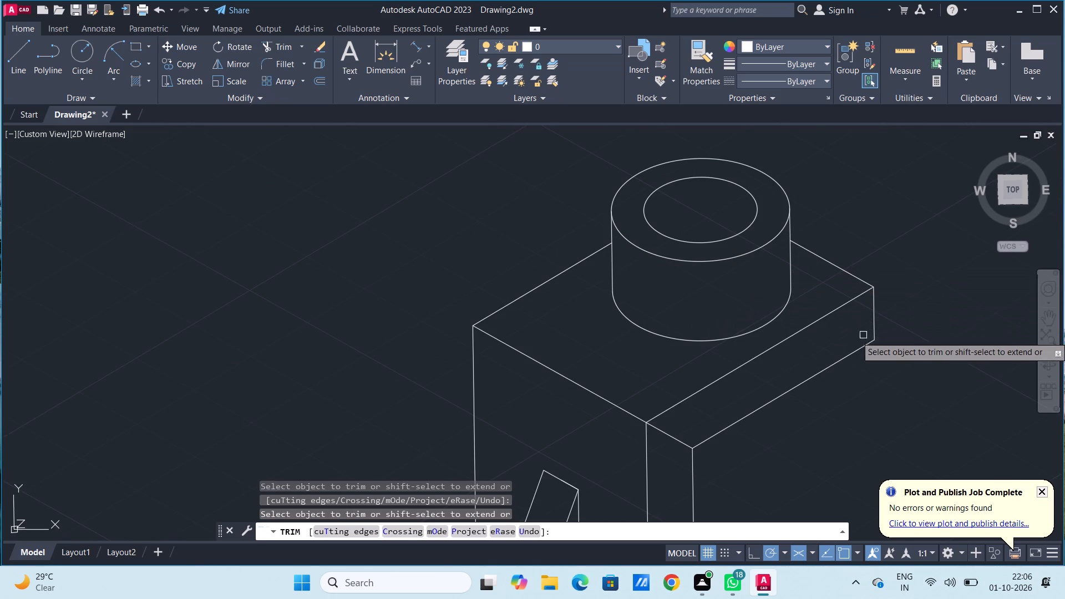
key(Escape)
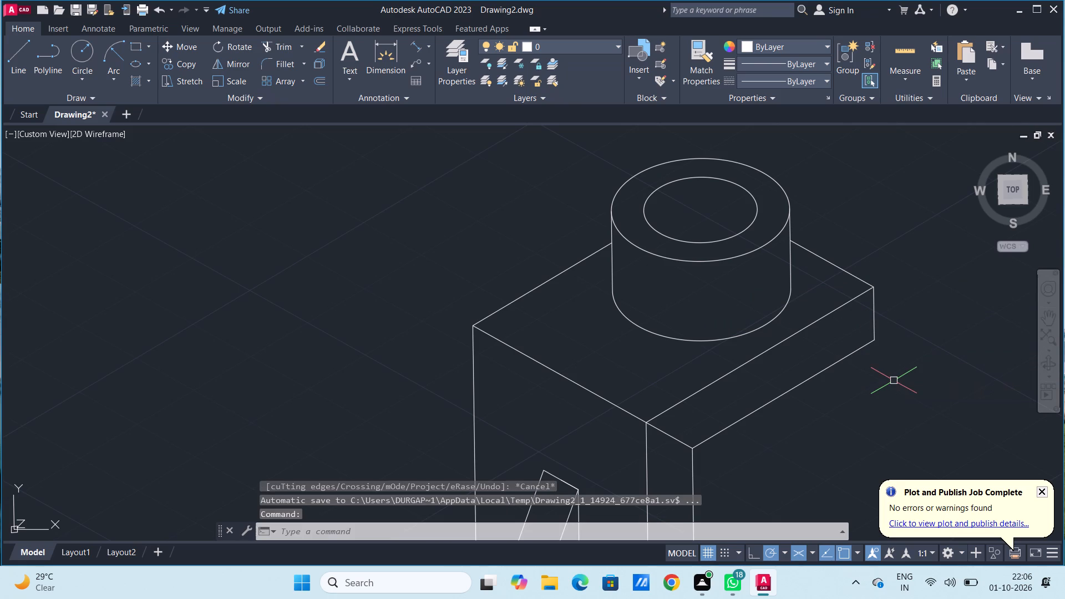
key(Escape)
key(Escape)
key(Escape)
key(Escape)
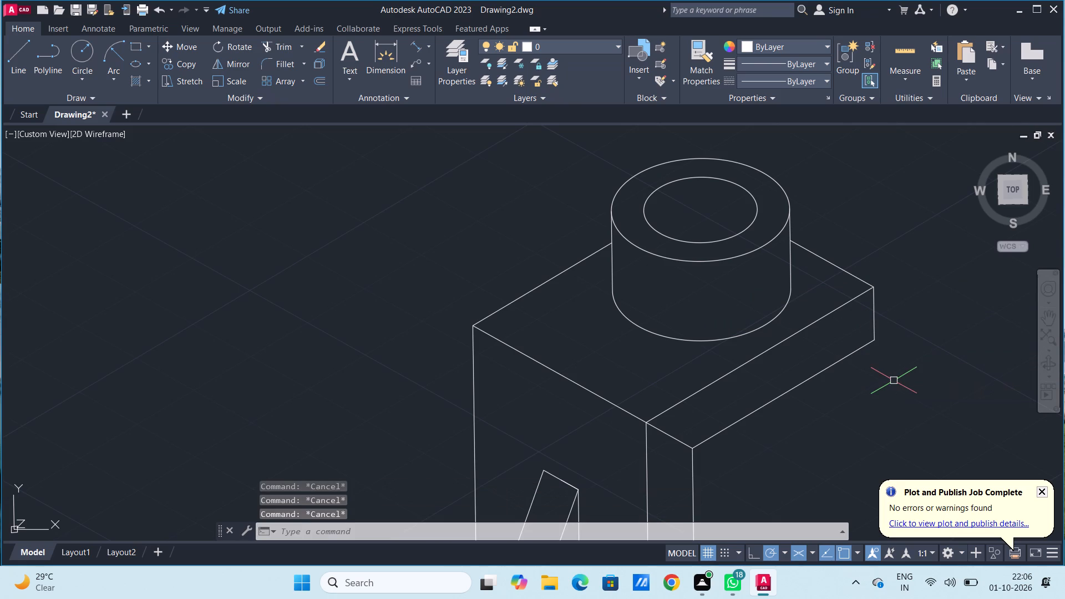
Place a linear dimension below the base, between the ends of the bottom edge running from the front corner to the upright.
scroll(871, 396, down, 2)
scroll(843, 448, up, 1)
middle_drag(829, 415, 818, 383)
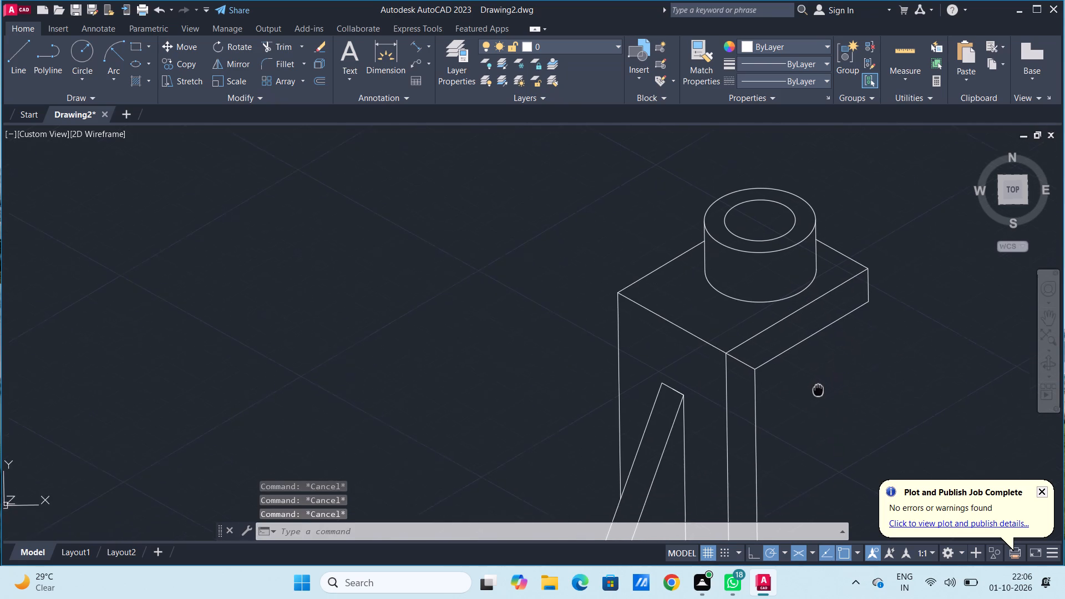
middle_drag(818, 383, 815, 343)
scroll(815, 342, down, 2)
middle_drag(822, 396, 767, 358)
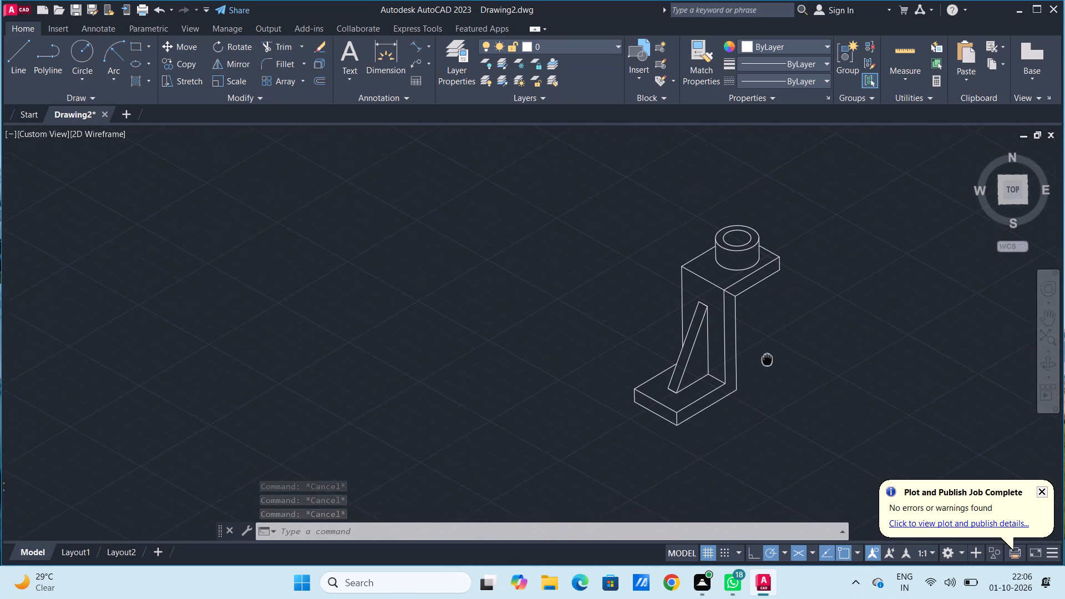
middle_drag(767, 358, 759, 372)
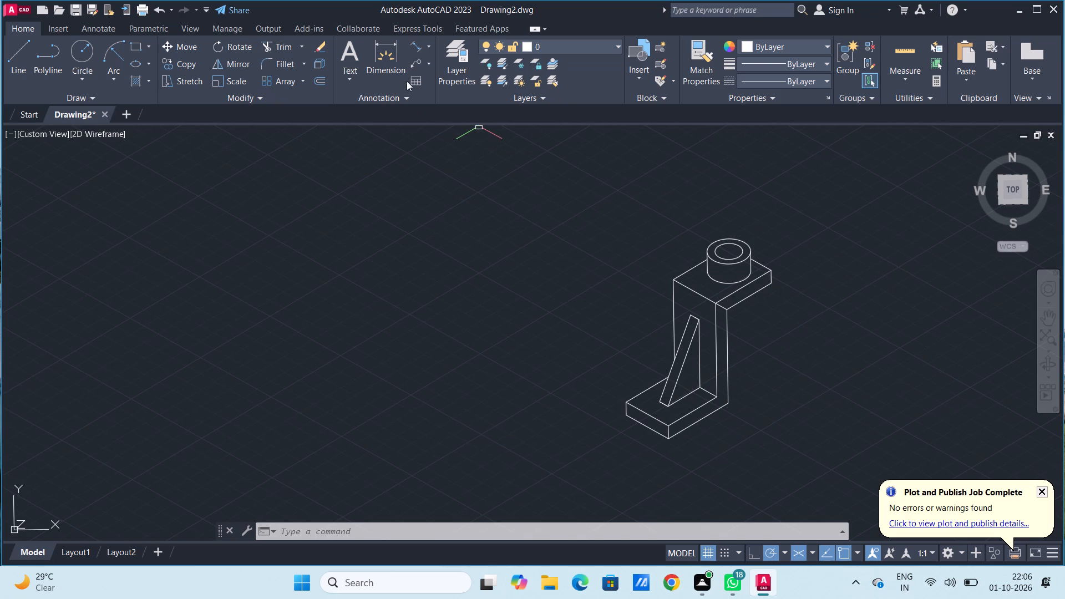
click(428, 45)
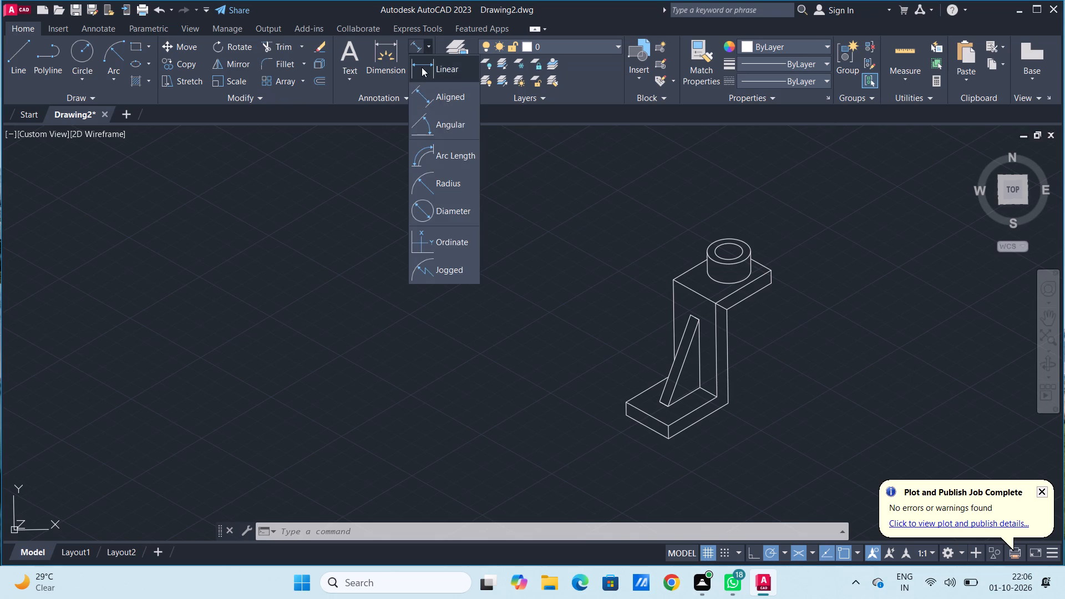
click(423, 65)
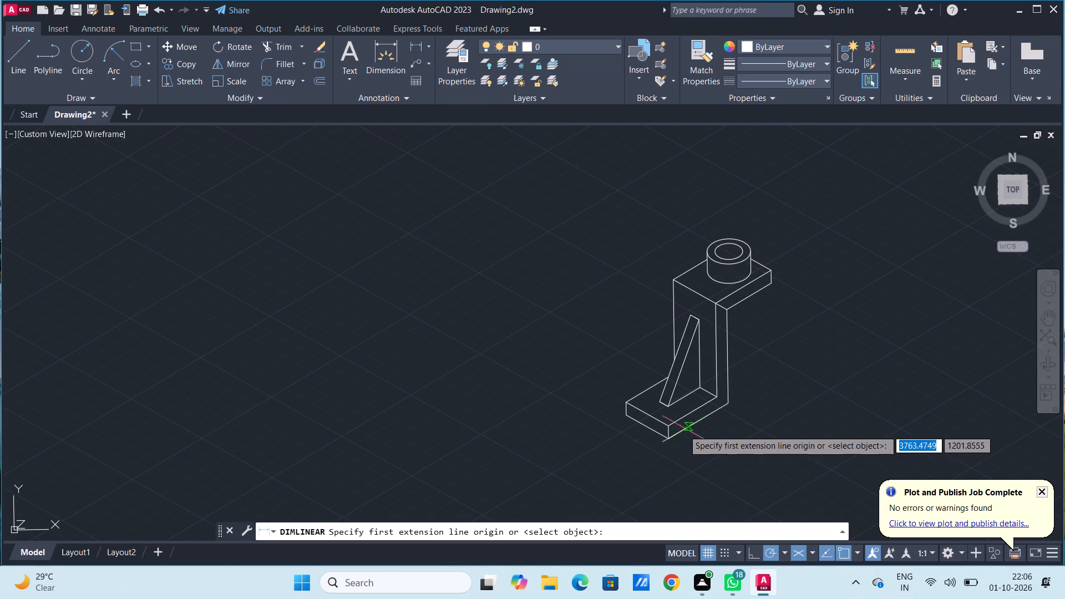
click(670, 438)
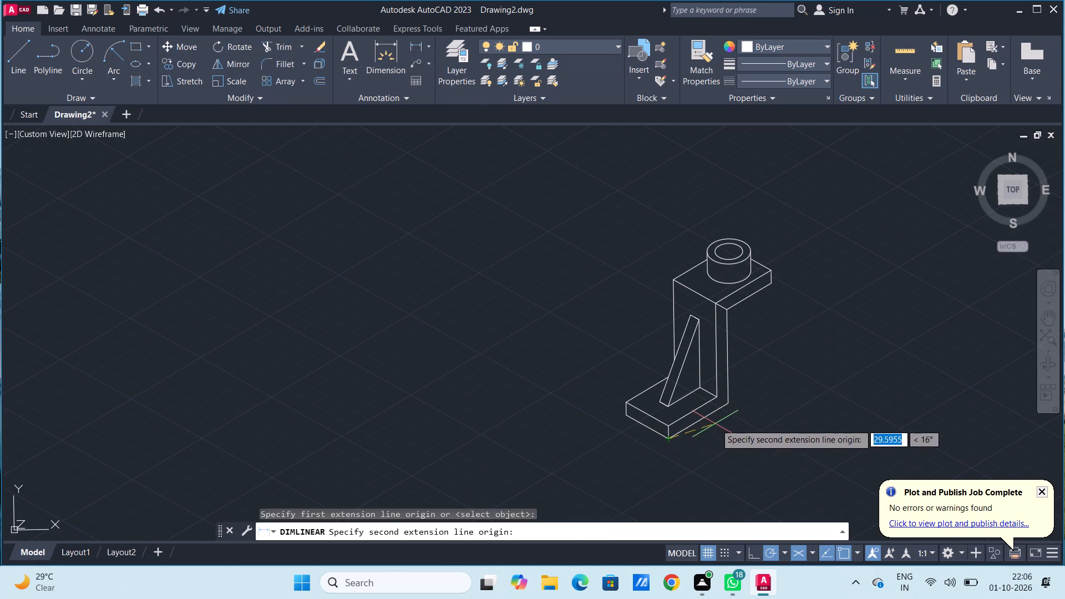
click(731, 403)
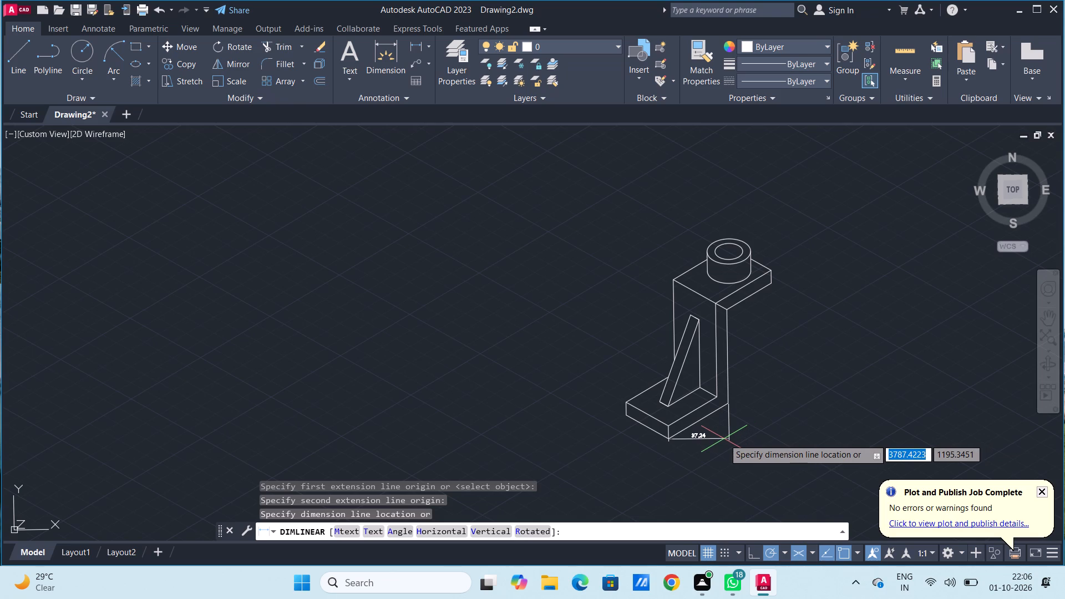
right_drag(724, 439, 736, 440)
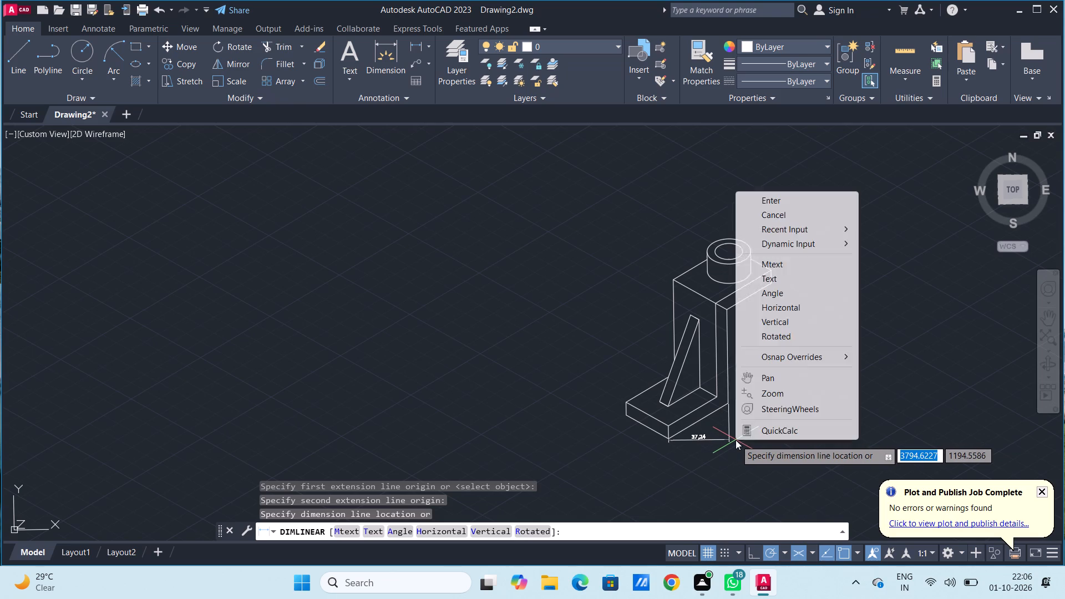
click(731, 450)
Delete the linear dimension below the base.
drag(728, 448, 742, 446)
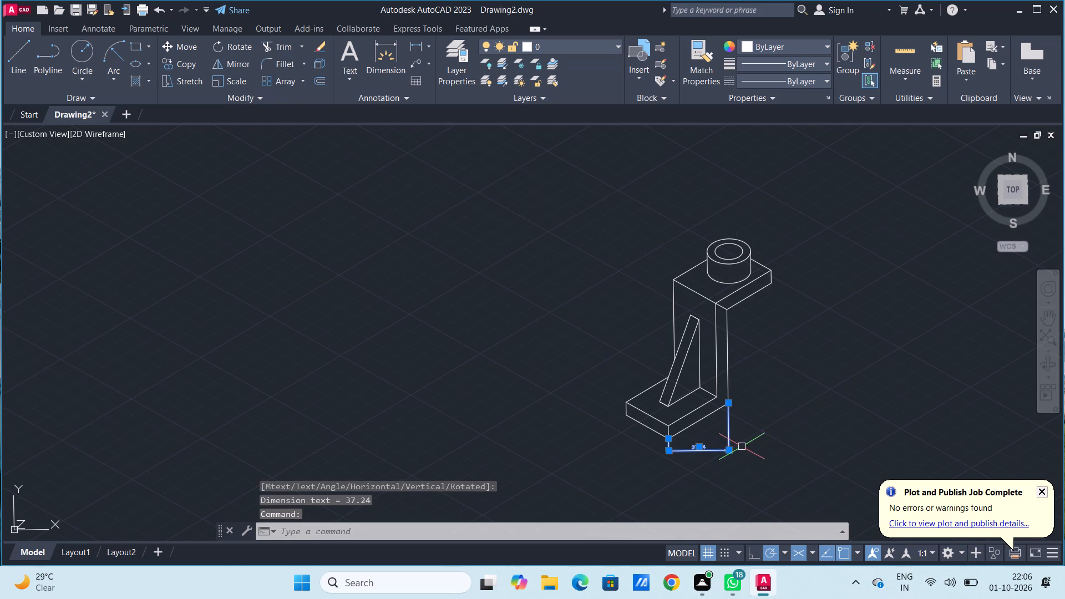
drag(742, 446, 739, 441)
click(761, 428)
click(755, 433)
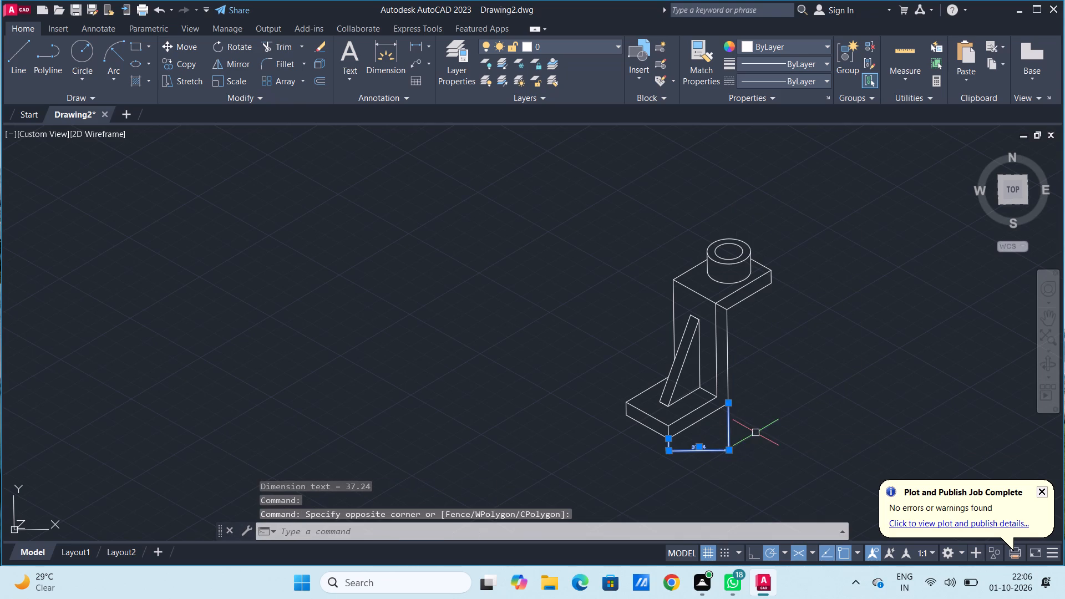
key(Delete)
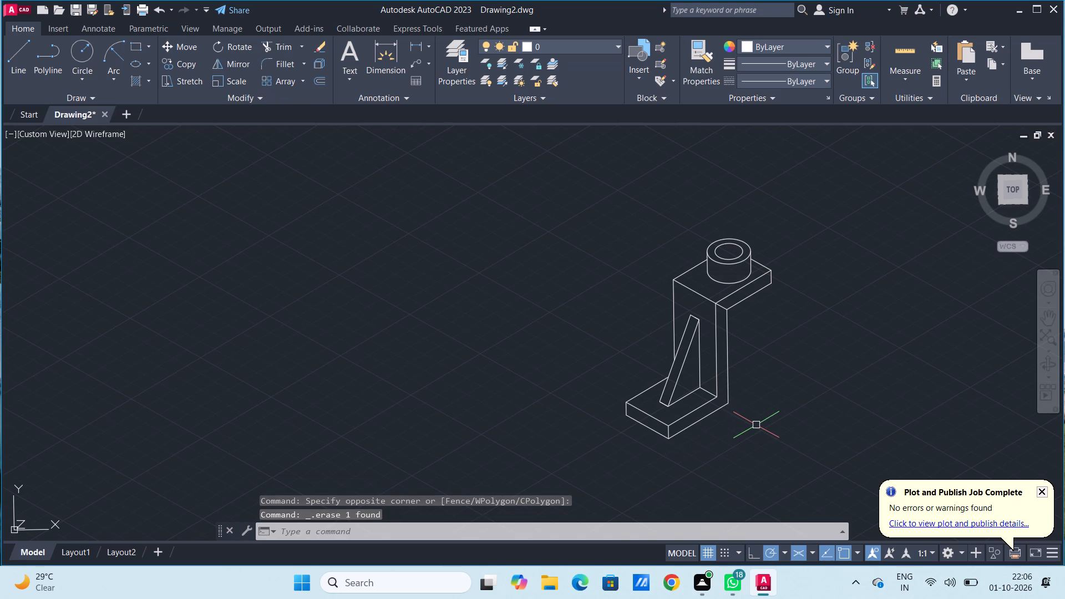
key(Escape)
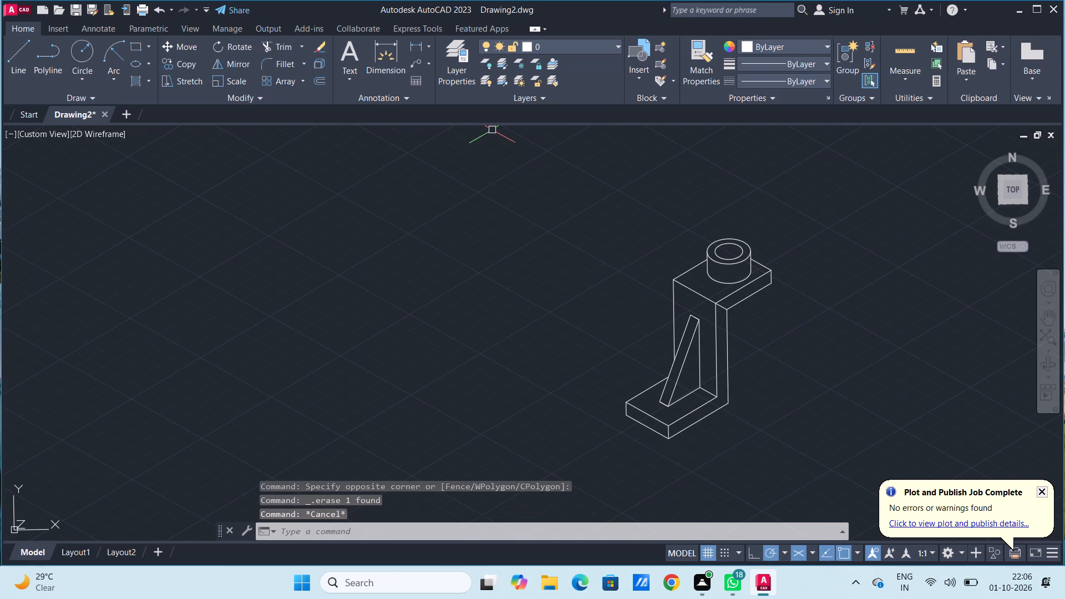
Add an aligned dimension along the base's bottom edge from the front corner to the upright, offset outside the part.
click(387, 44)
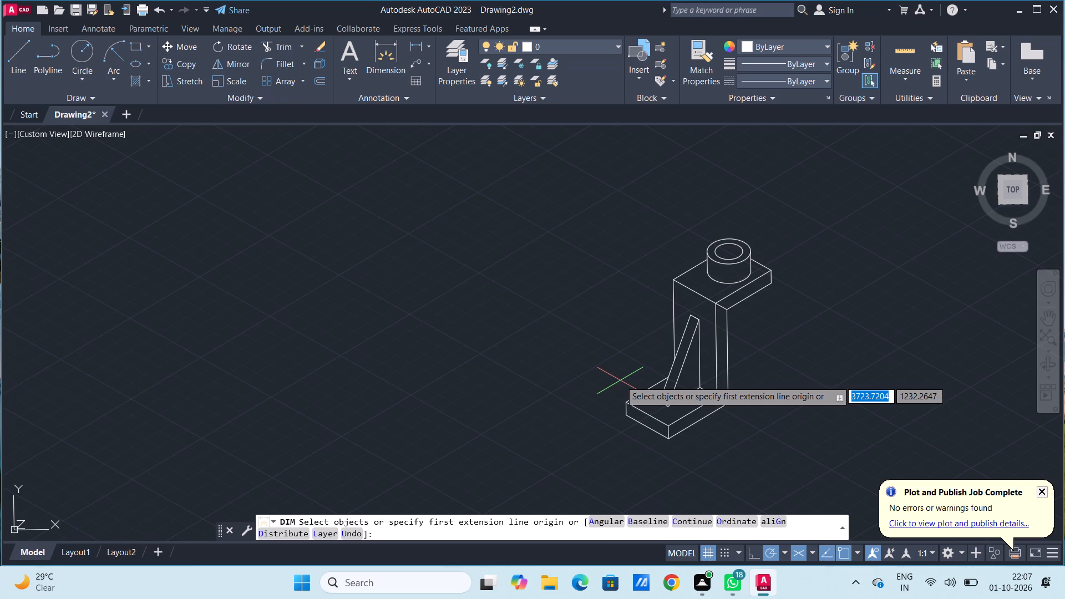
click(668, 440)
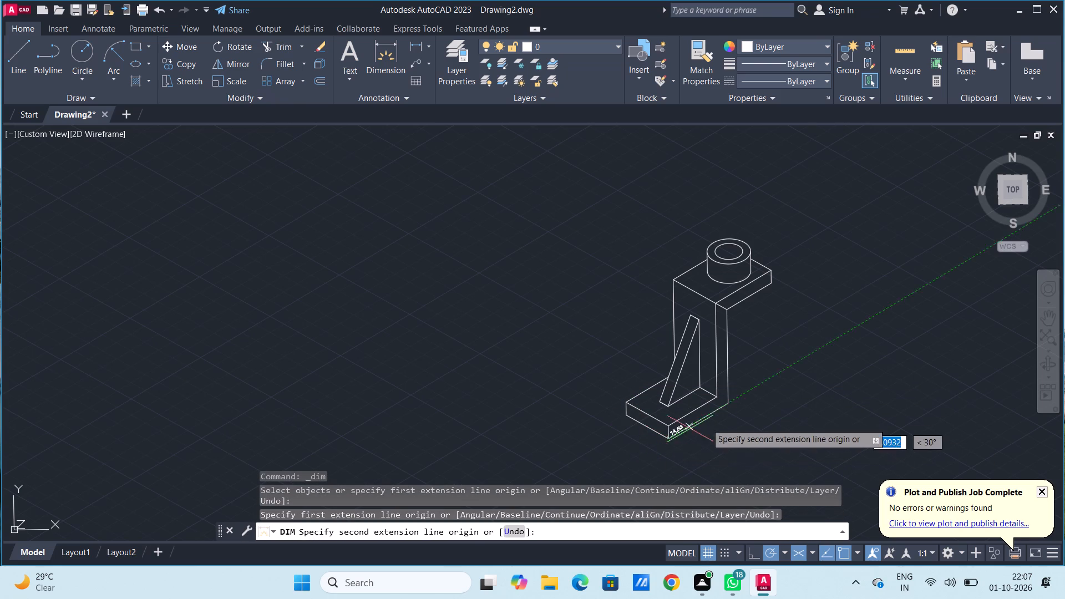
click(730, 403)
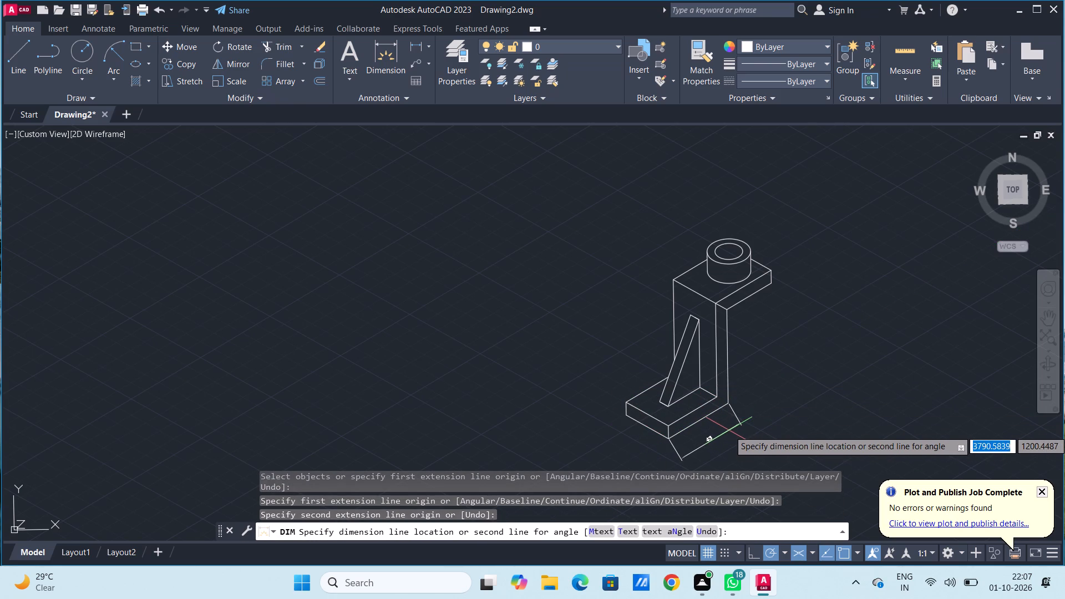
scroll(728, 431, up, 1)
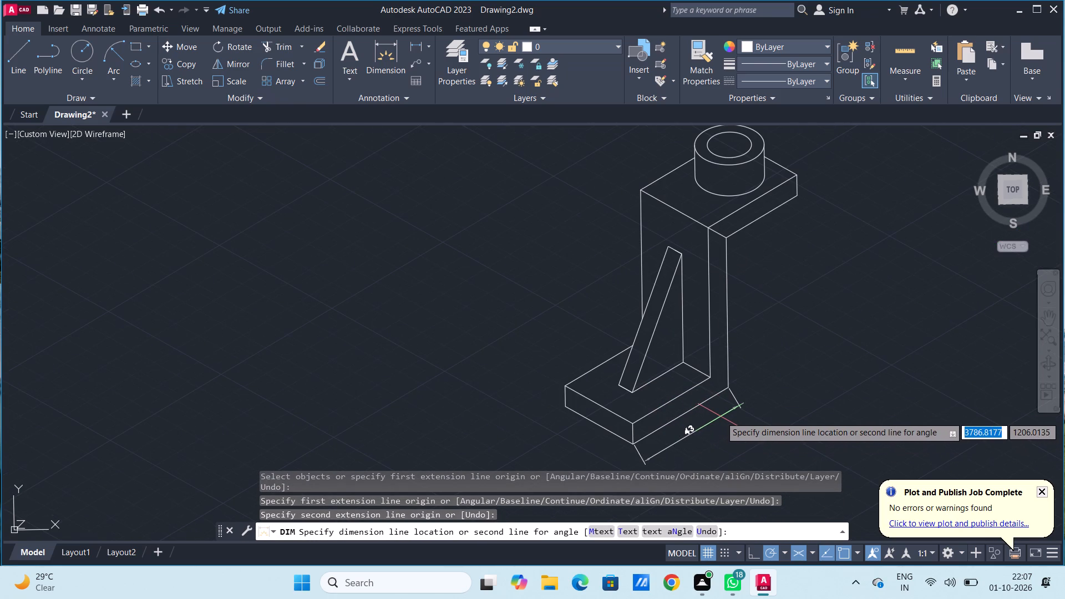
click(692, 439)
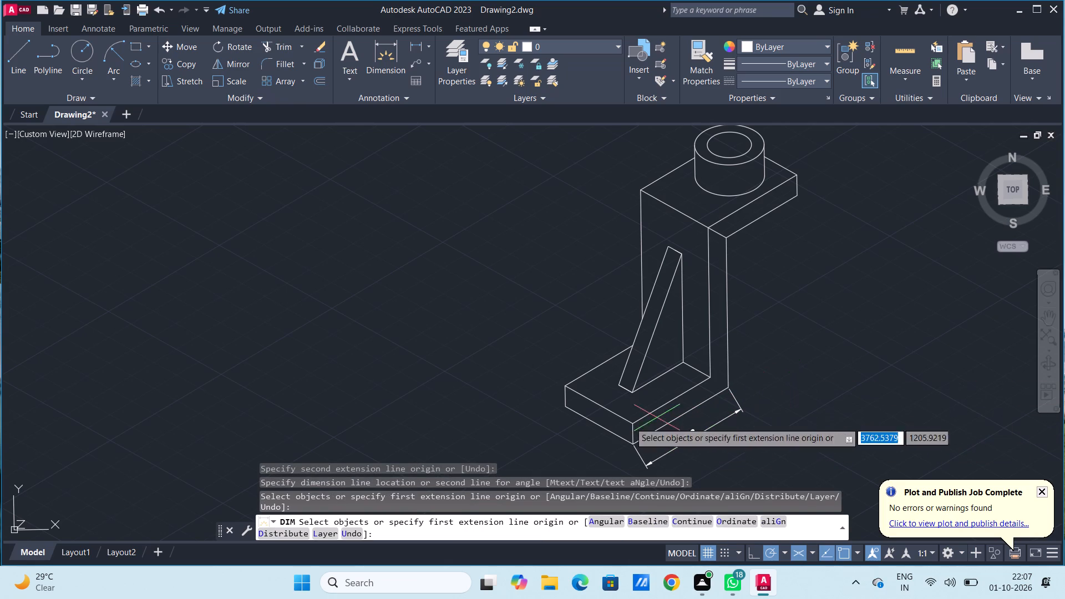
Add an aligned dimension along the base's bottom front-left edge, between its left and front corners, offset outside the part.
click(565, 408)
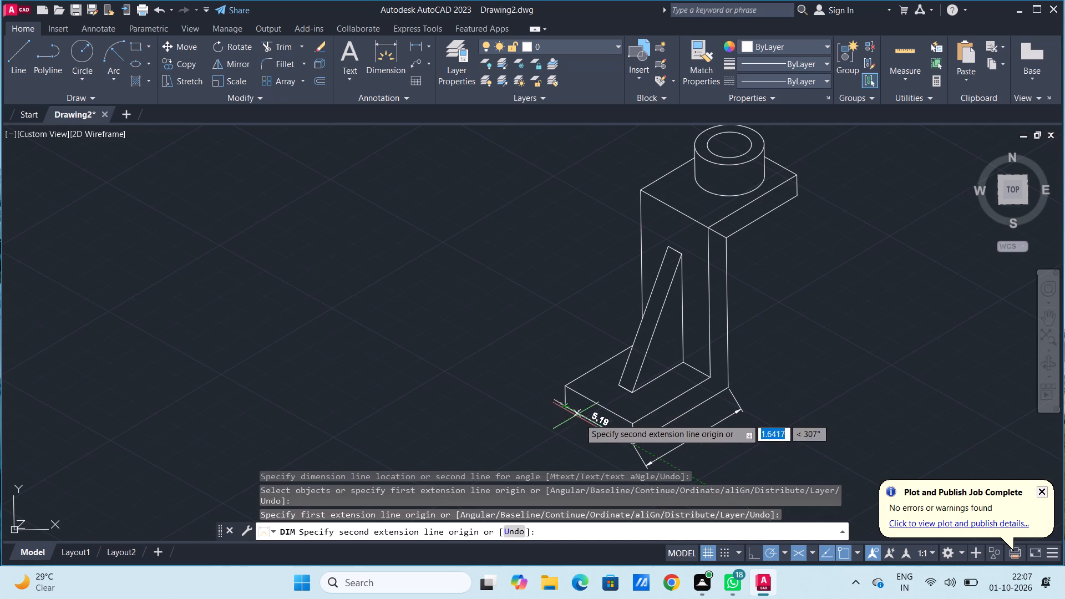
click(632, 445)
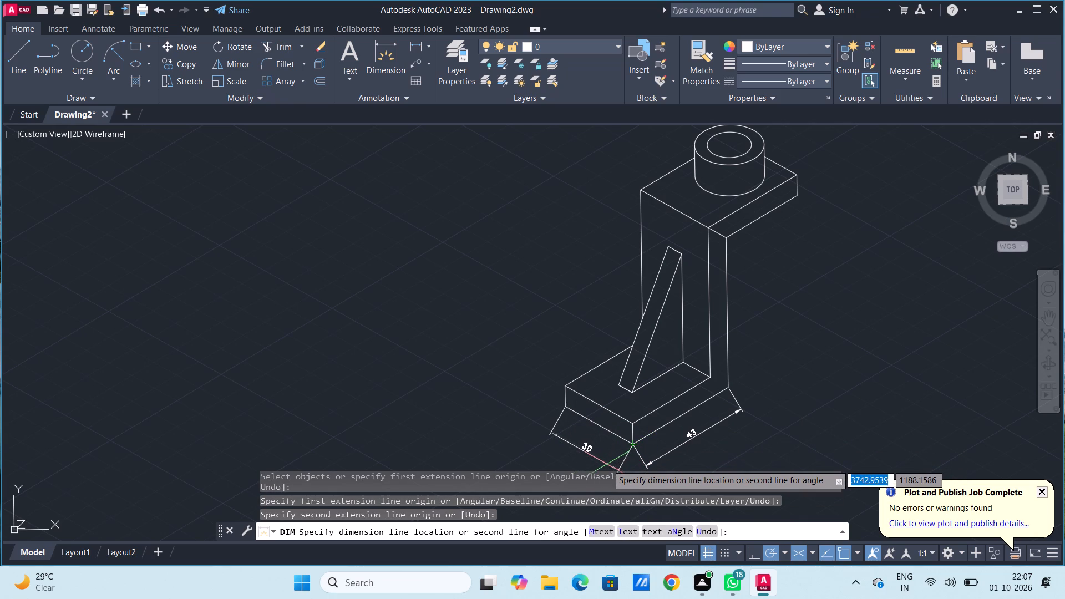
click(607, 464)
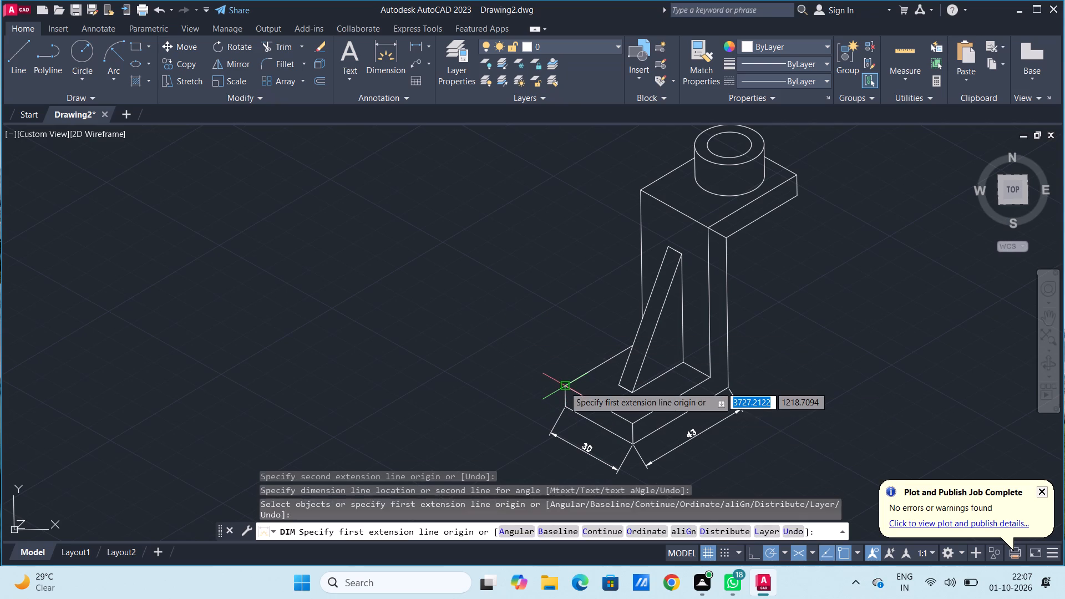
Dimension the base's thickness along the vertical edge at its left corner, placing the dimension outside the part.
click(564, 387)
click(568, 408)
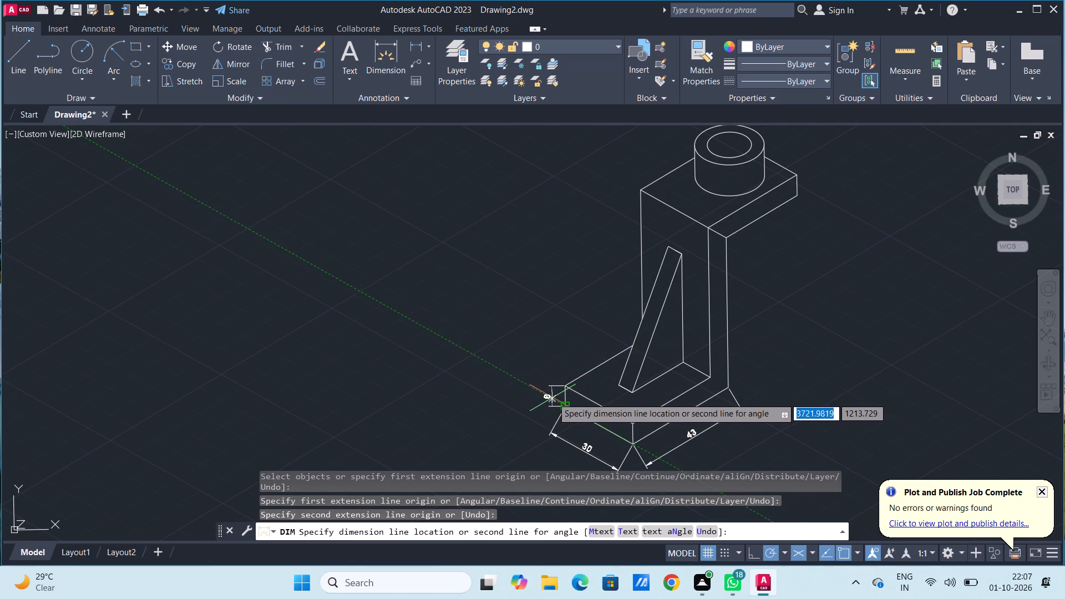
click(552, 398)
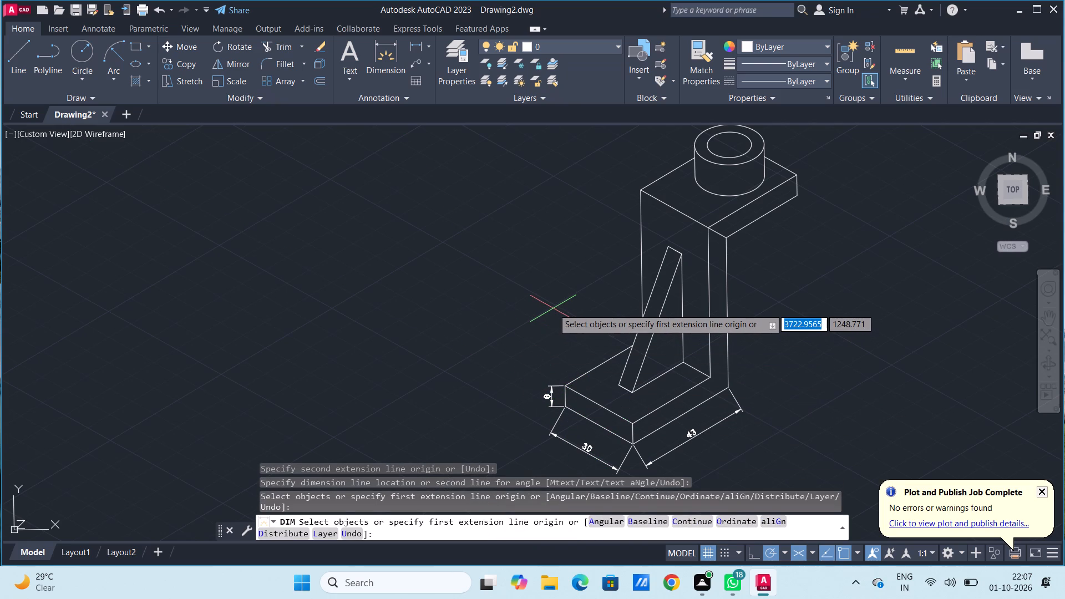
key(Escape)
key(Escape)
key(Escape)
key(Escape)
key(Escape)
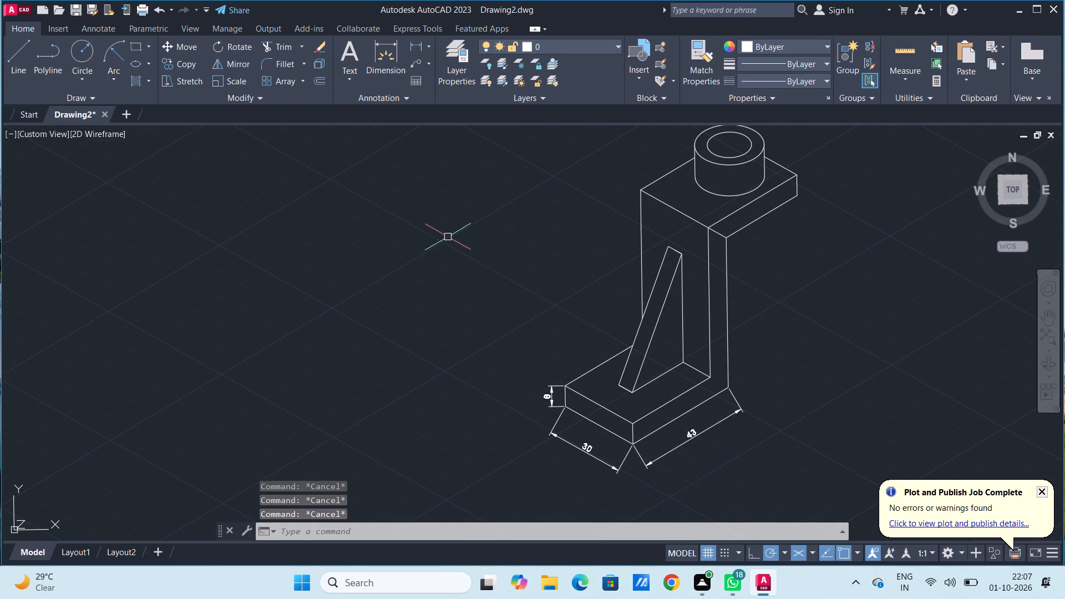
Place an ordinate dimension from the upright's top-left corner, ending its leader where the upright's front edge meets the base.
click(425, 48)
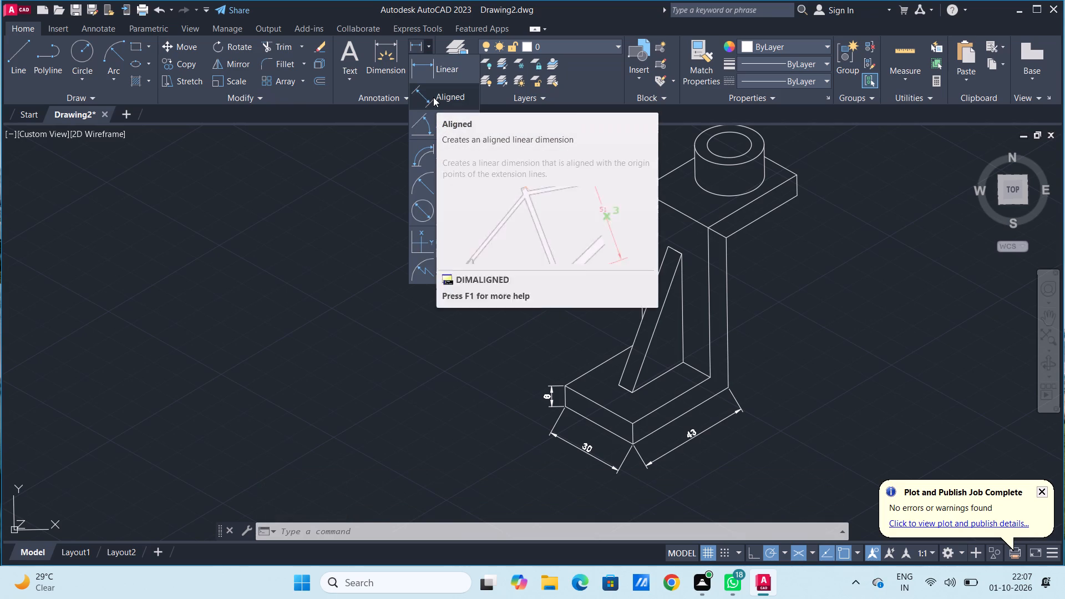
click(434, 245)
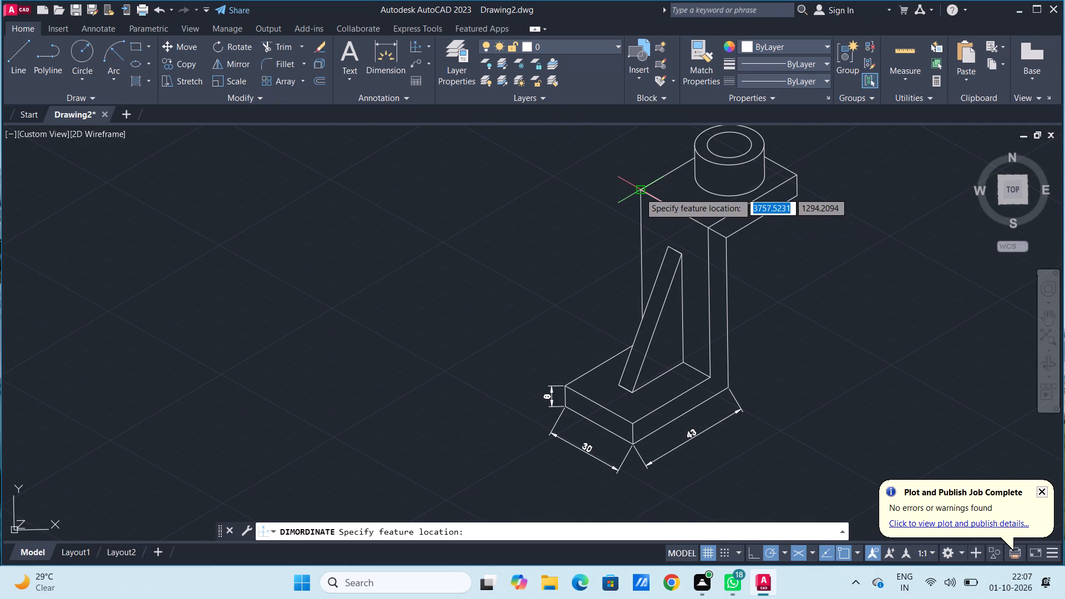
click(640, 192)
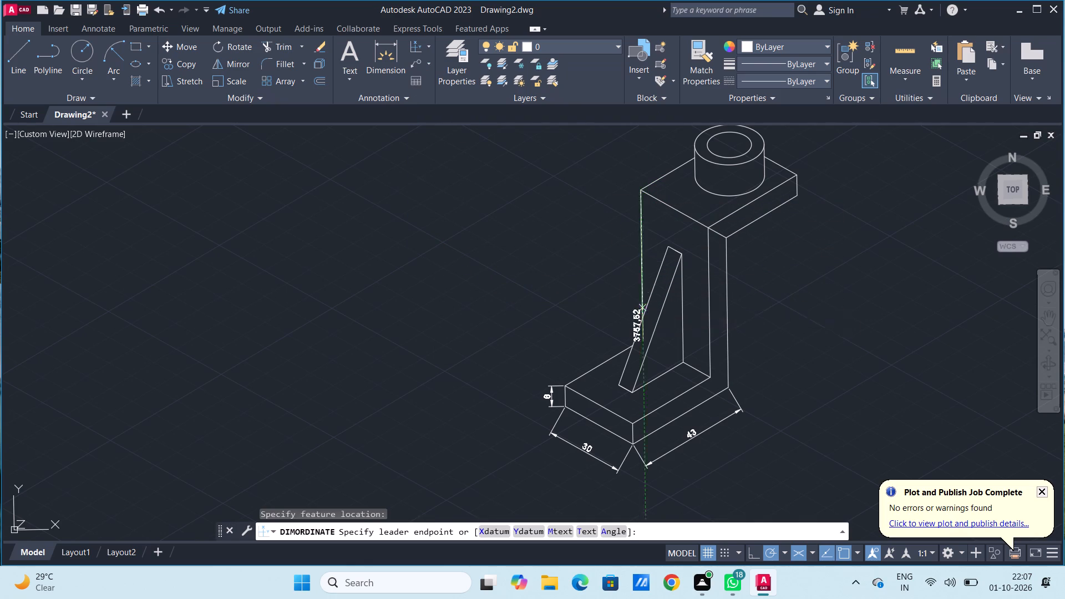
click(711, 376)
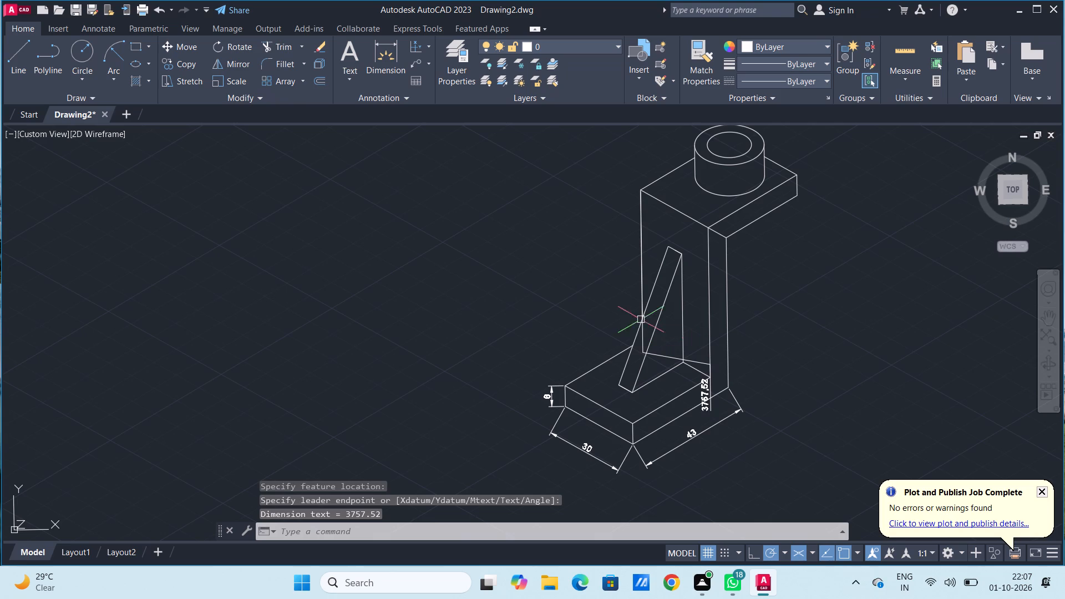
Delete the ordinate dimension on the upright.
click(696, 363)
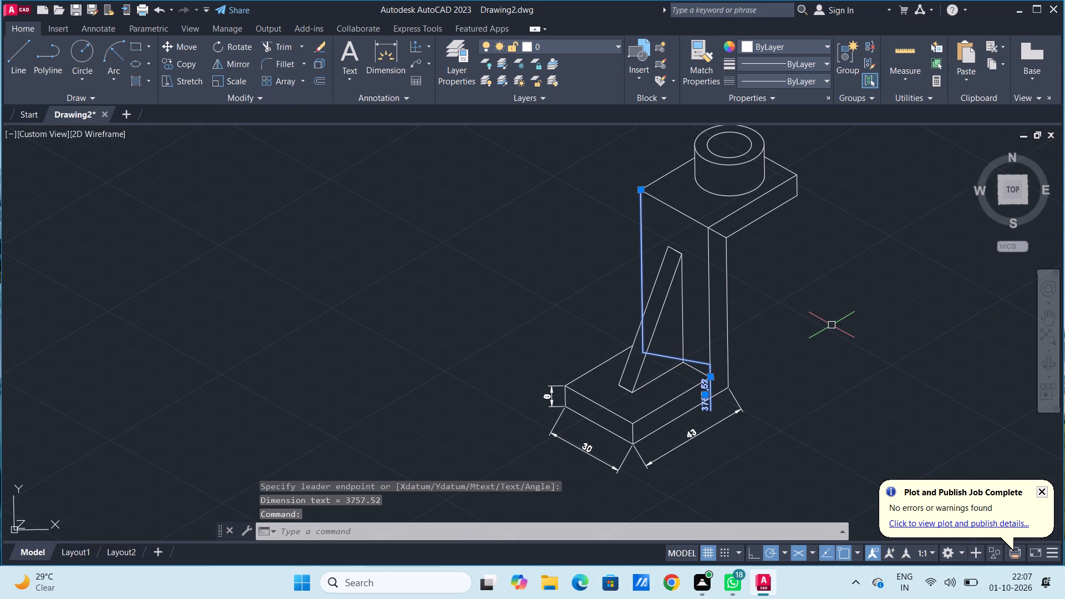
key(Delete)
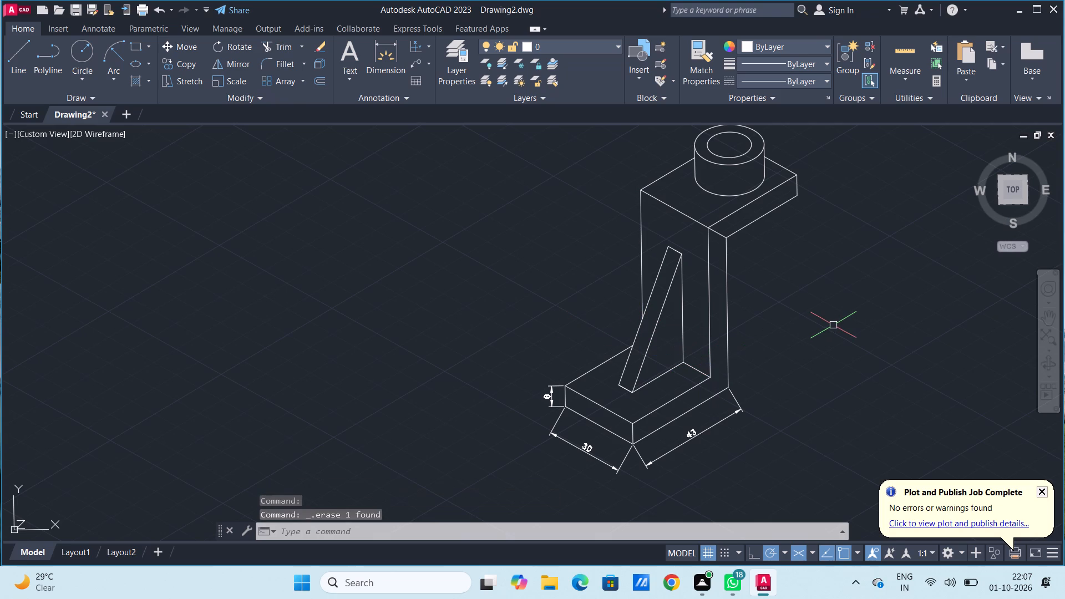
Add an aligned dimension along the upright's outer vertical edge, from the underside of the top plate to the base, offset outside the part.
click(431, 49)
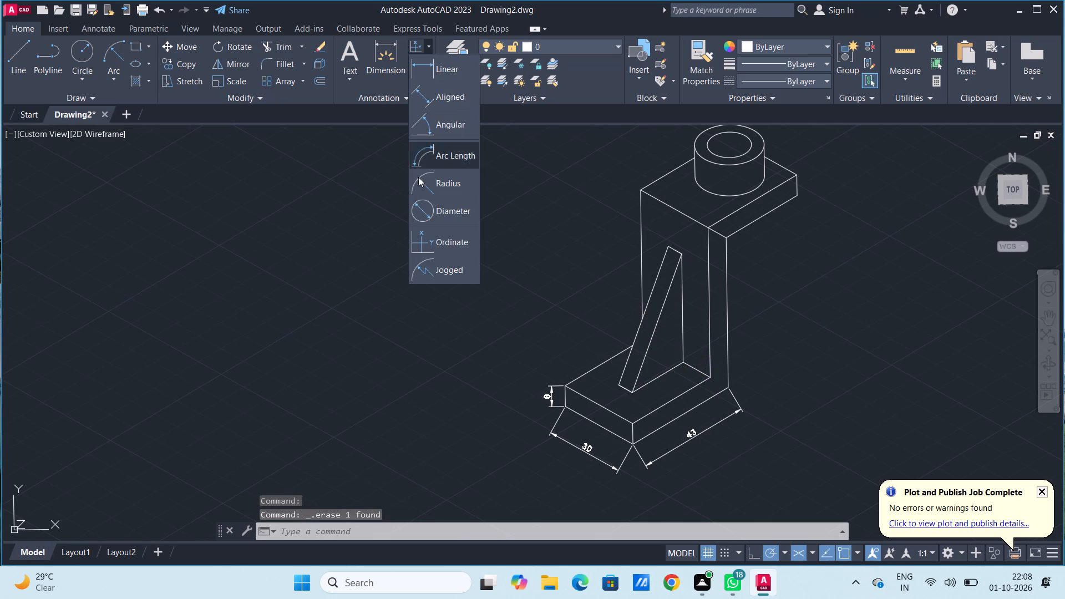
click(438, 103)
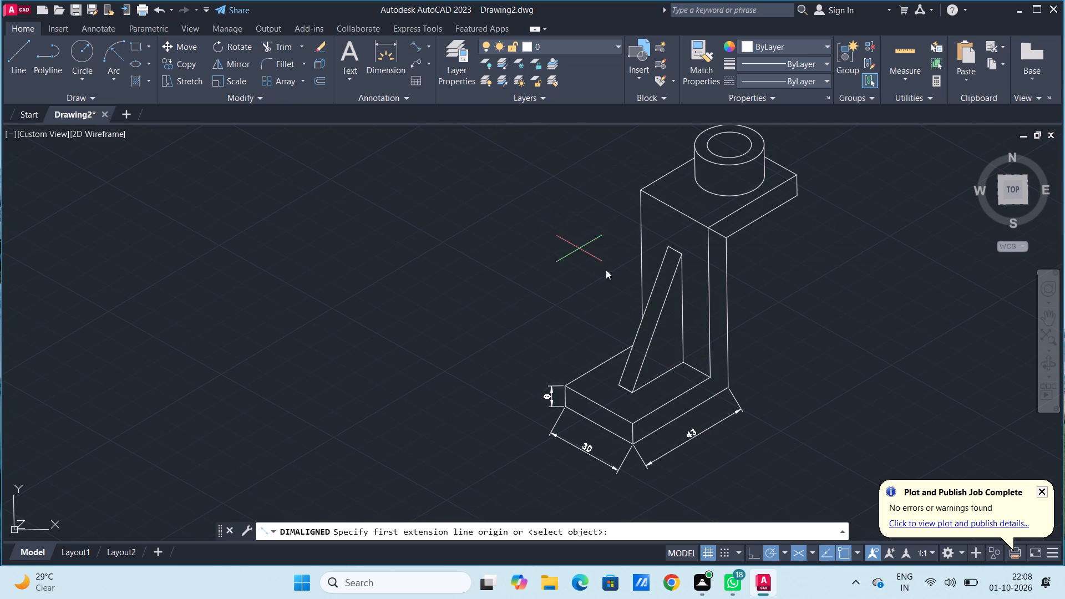
click(726, 236)
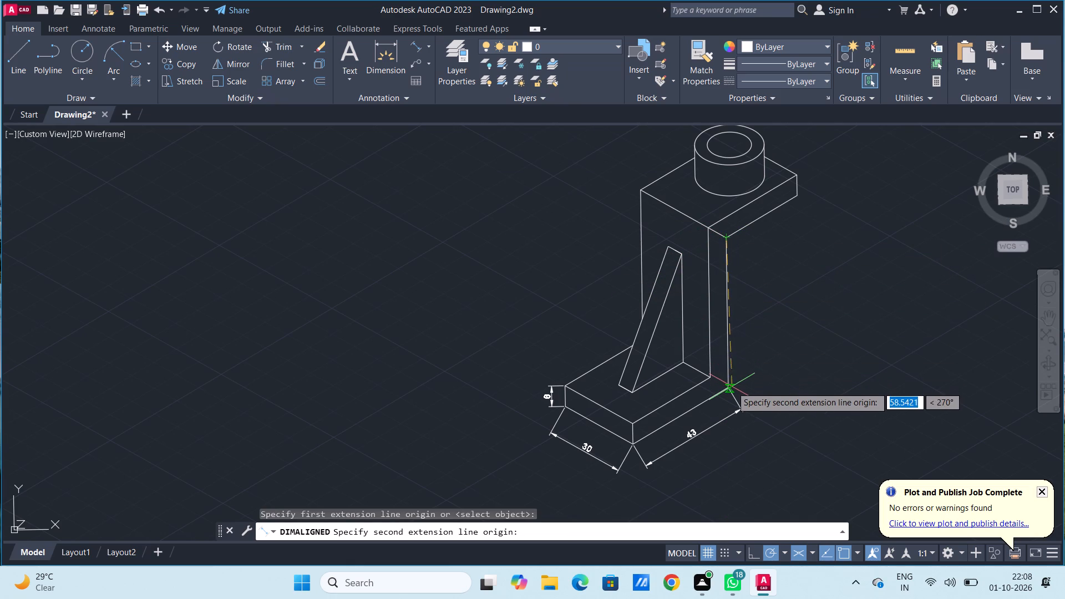
click(727, 387)
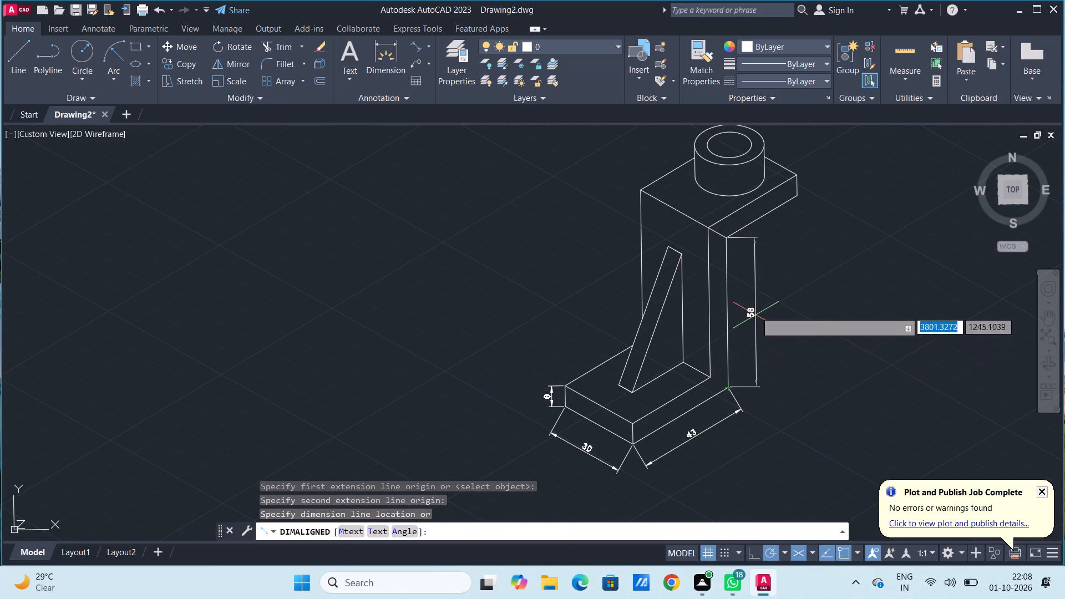
click(759, 293)
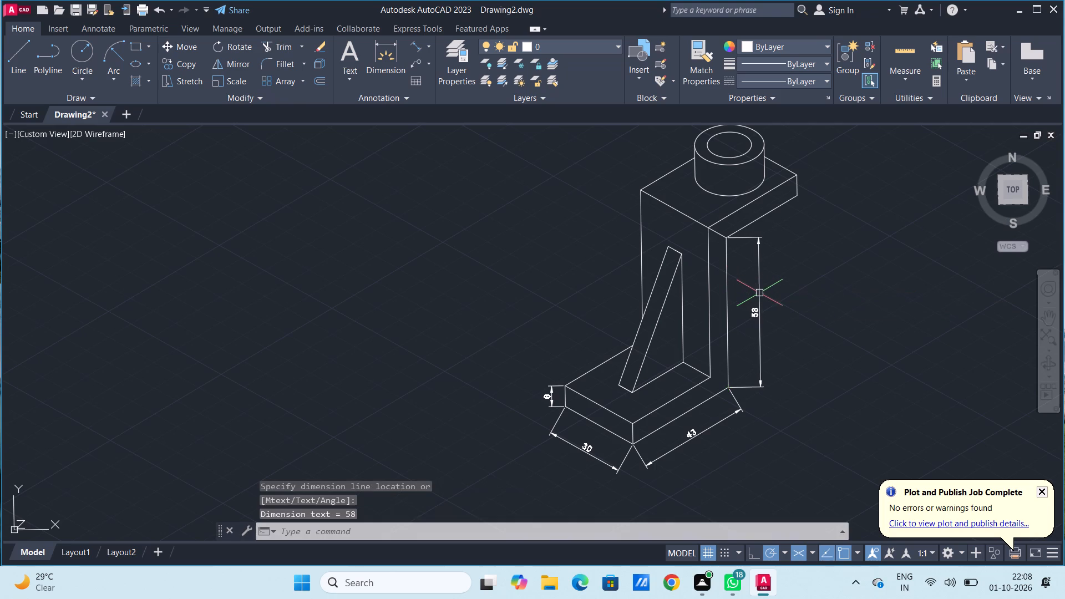
Add an aligned dimension along the top plate's long upper edge, from the upright's corner to the plate's far right corner.
scroll(807, 219, up, 1)
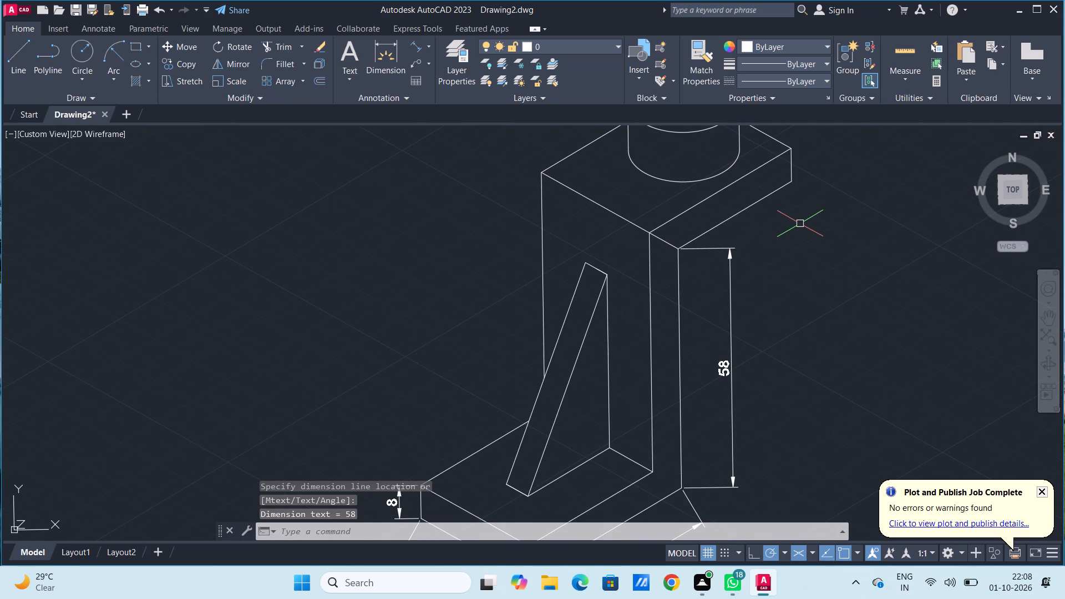
middle_drag(790, 227, 751, 319)
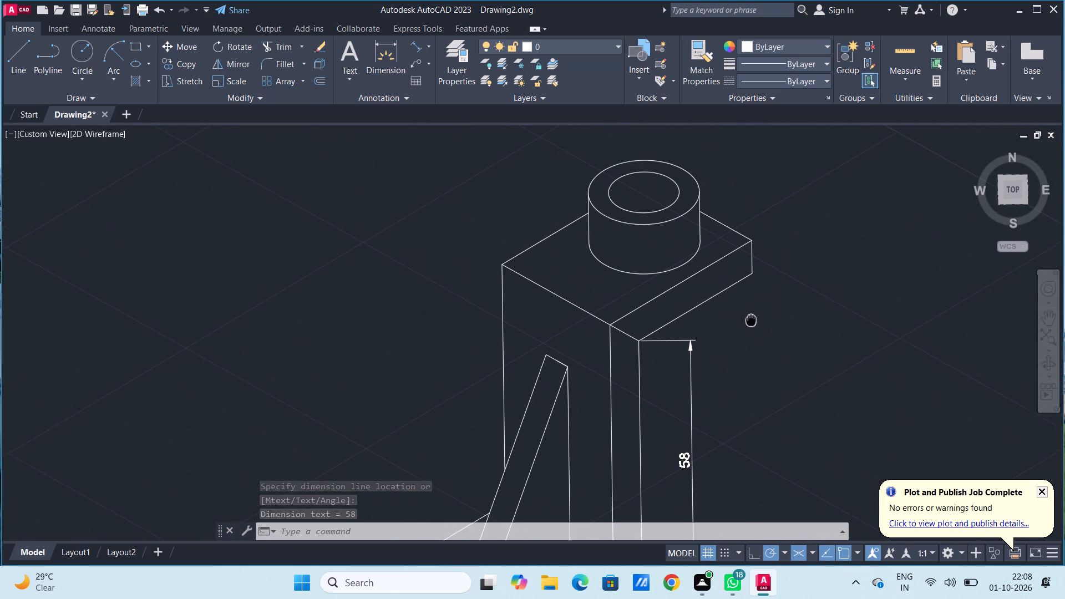
middle_drag(751, 319, 747, 327)
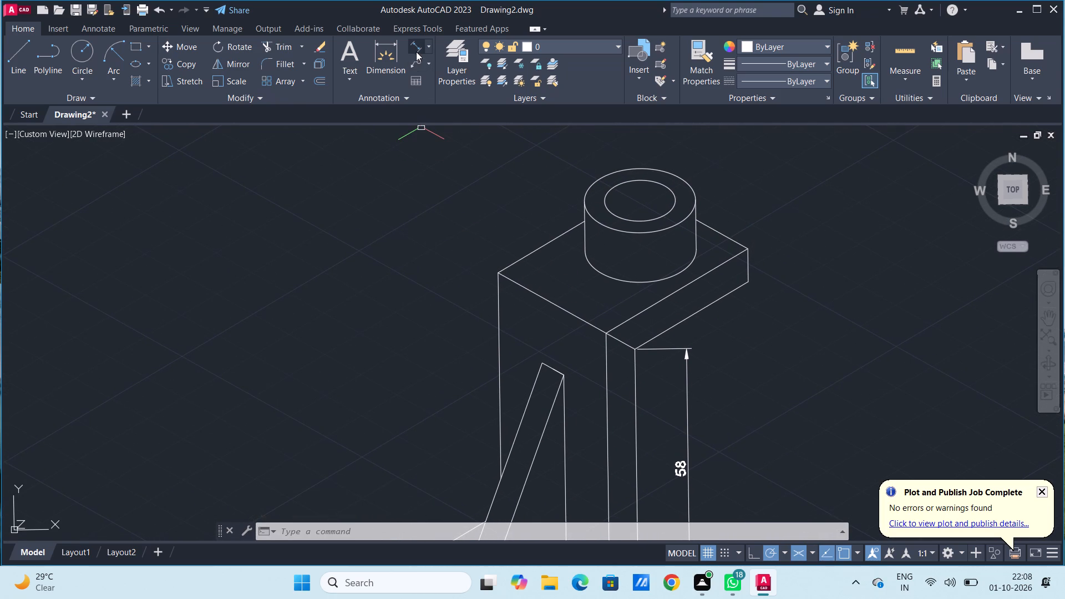
click(416, 49)
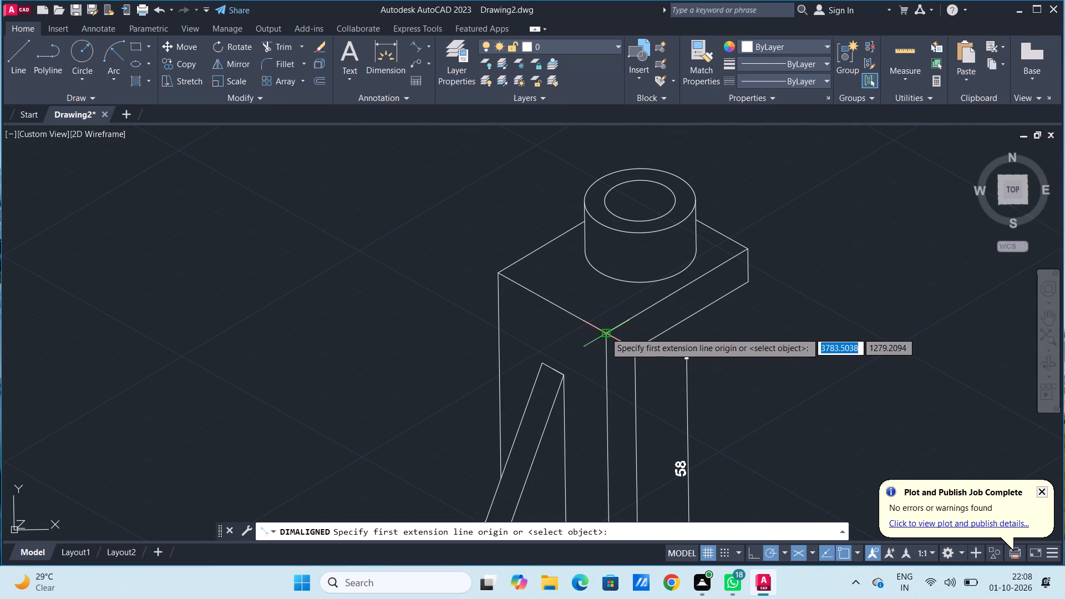
click(605, 332)
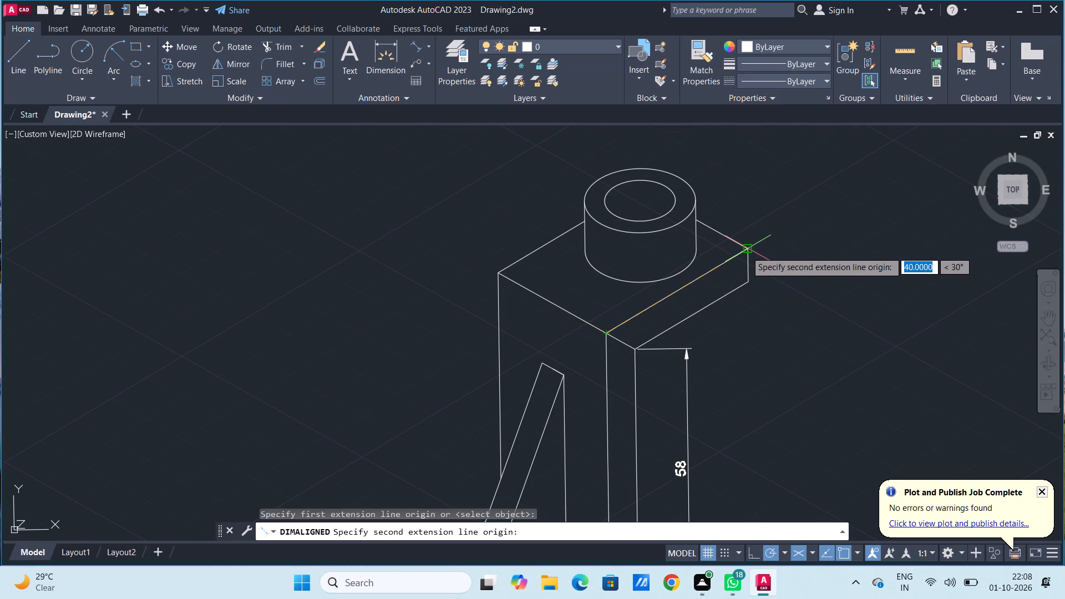
click(746, 251)
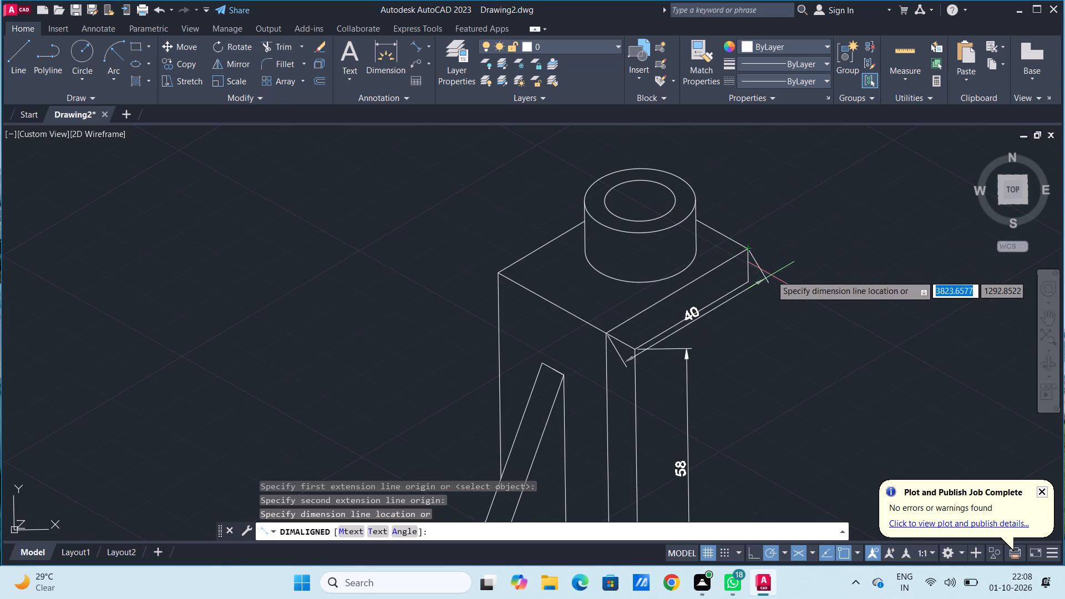
click(728, 285)
Add an aligned dimension for the top plate's thickness along the vertical edge at its far right corner, offset outside the part.
scroll(795, 356, up, 3)
scroll(795, 356, down, 5)
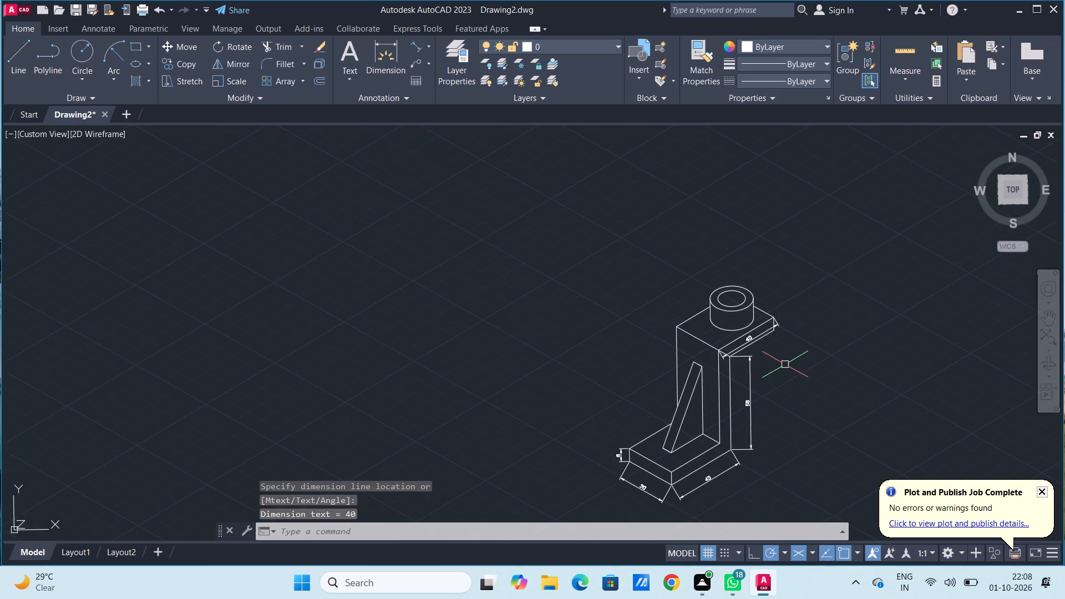
scroll(788, 389, down, 1)
middle_drag(782, 390, 735, 346)
scroll(729, 318, up, 2)
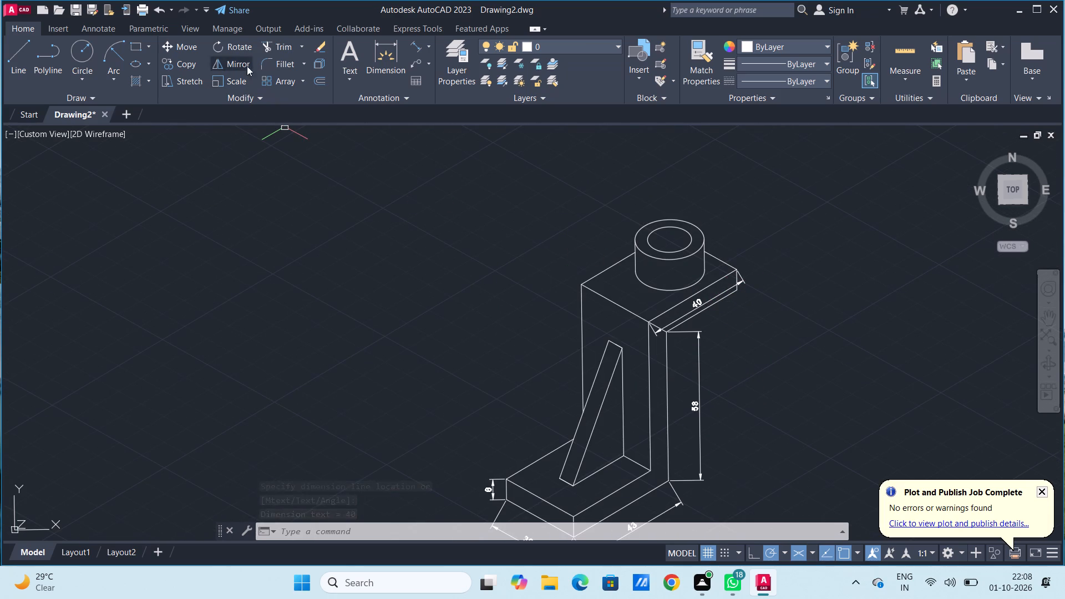
click(413, 48)
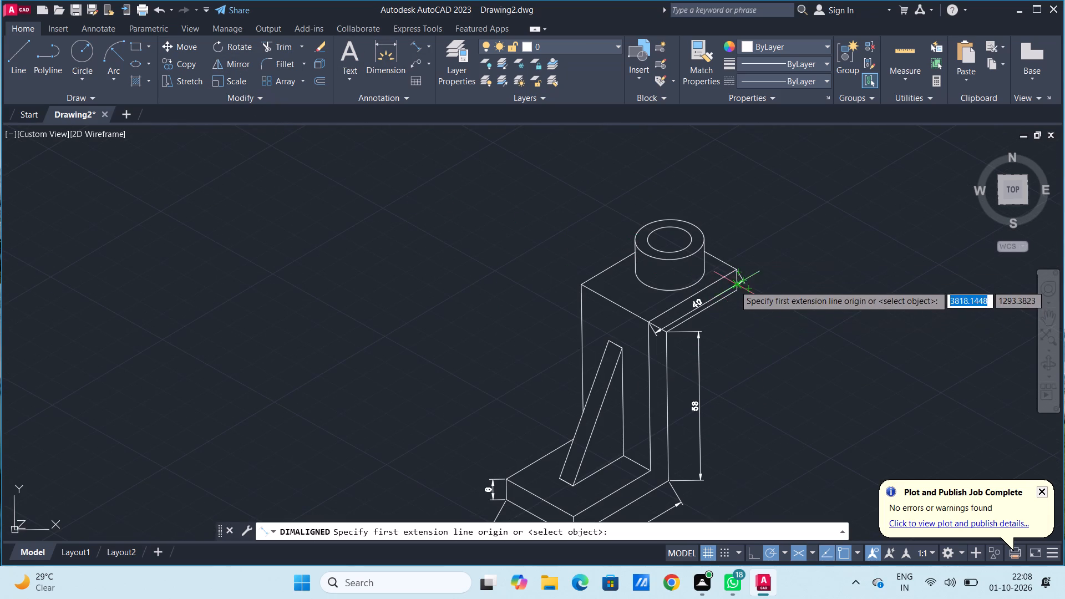
scroll(734, 285, up, 3)
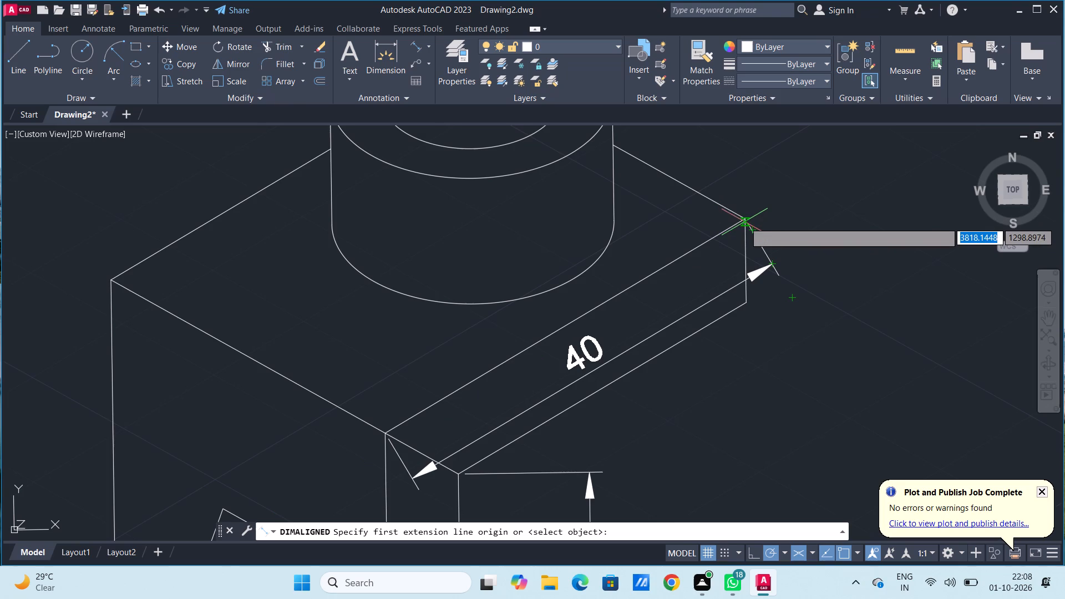
click(744, 220)
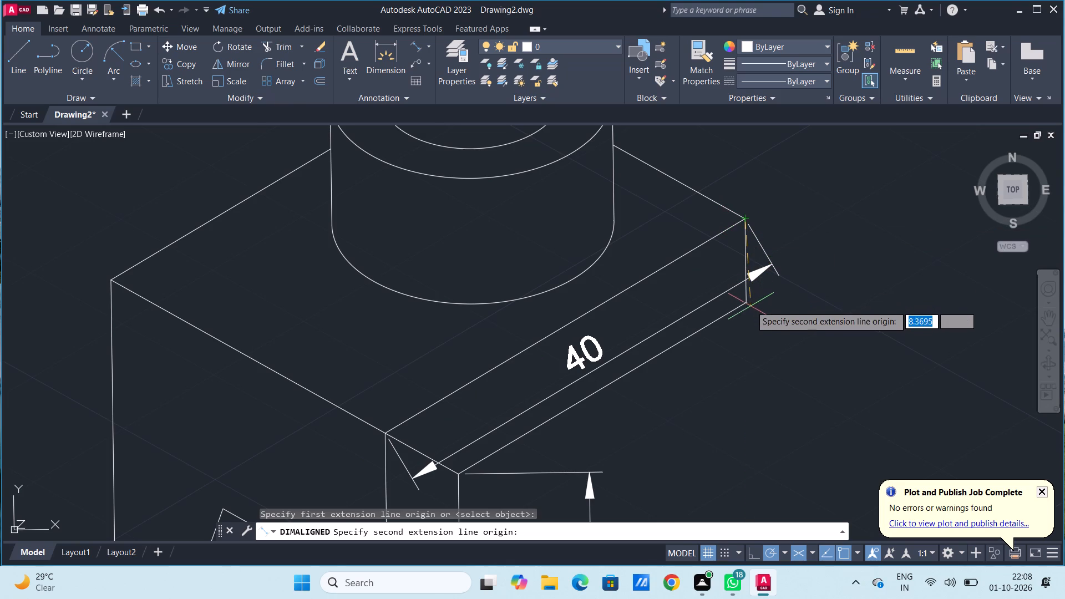
click(746, 304)
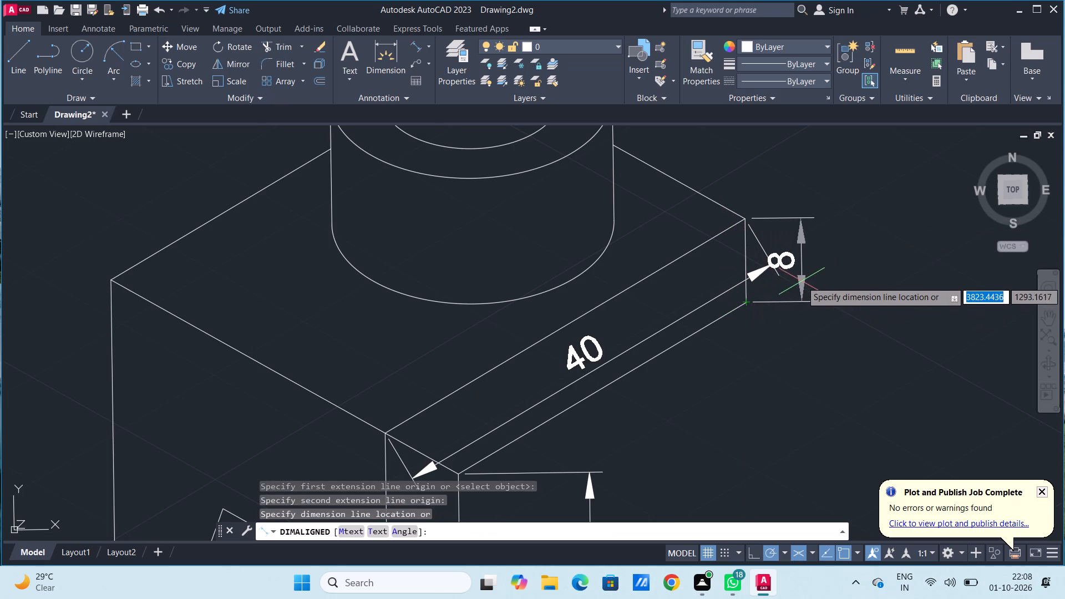
click(801, 280)
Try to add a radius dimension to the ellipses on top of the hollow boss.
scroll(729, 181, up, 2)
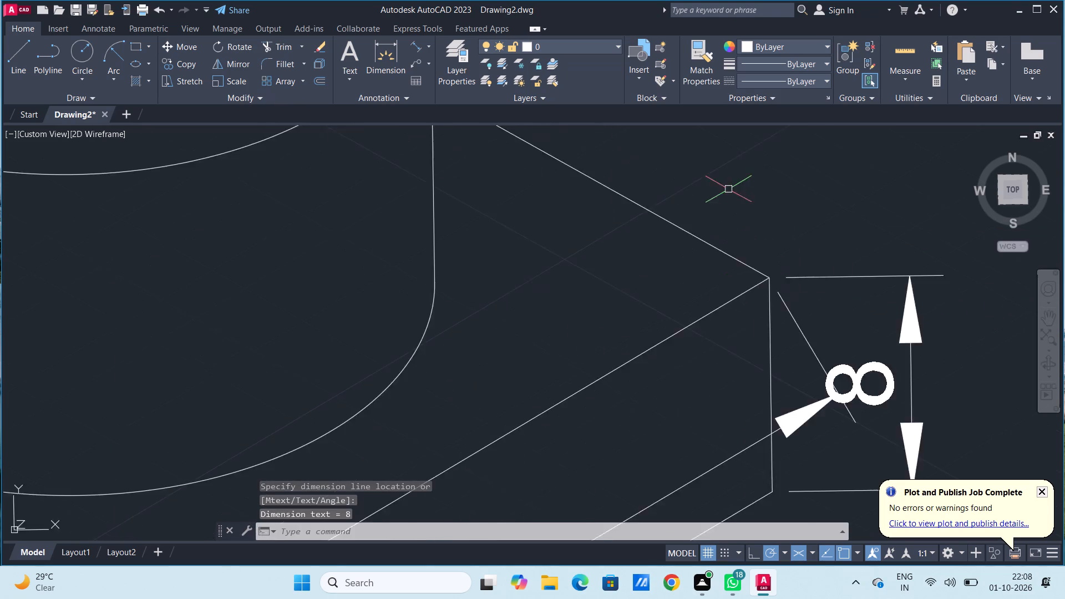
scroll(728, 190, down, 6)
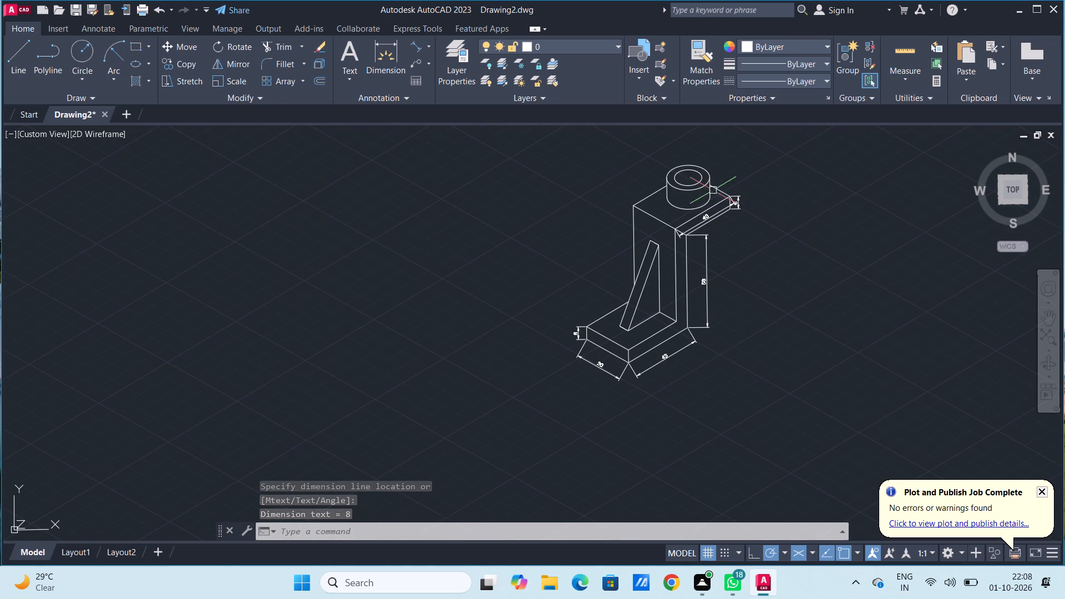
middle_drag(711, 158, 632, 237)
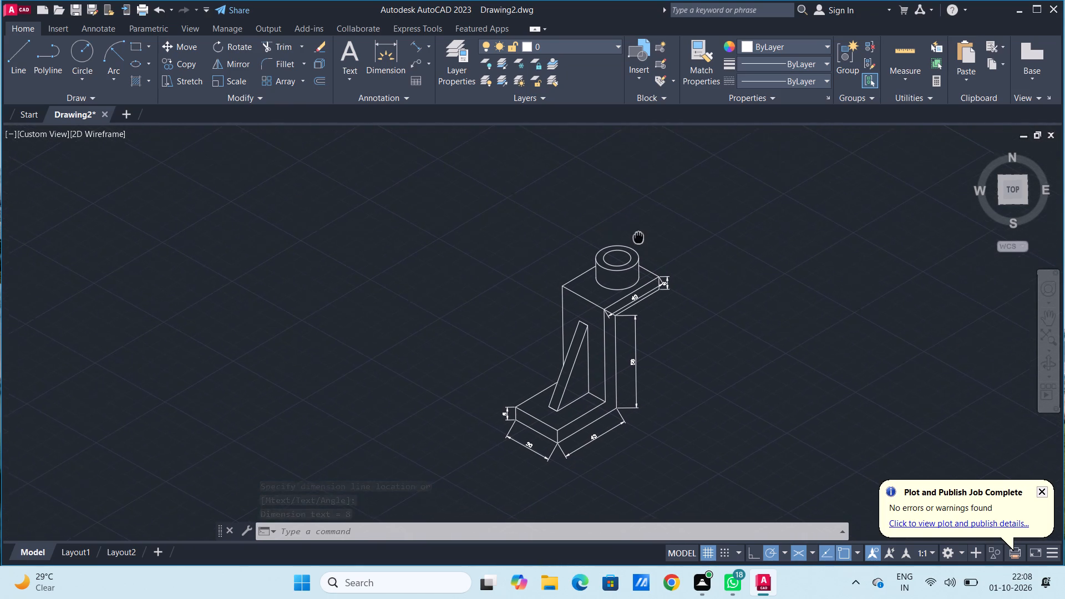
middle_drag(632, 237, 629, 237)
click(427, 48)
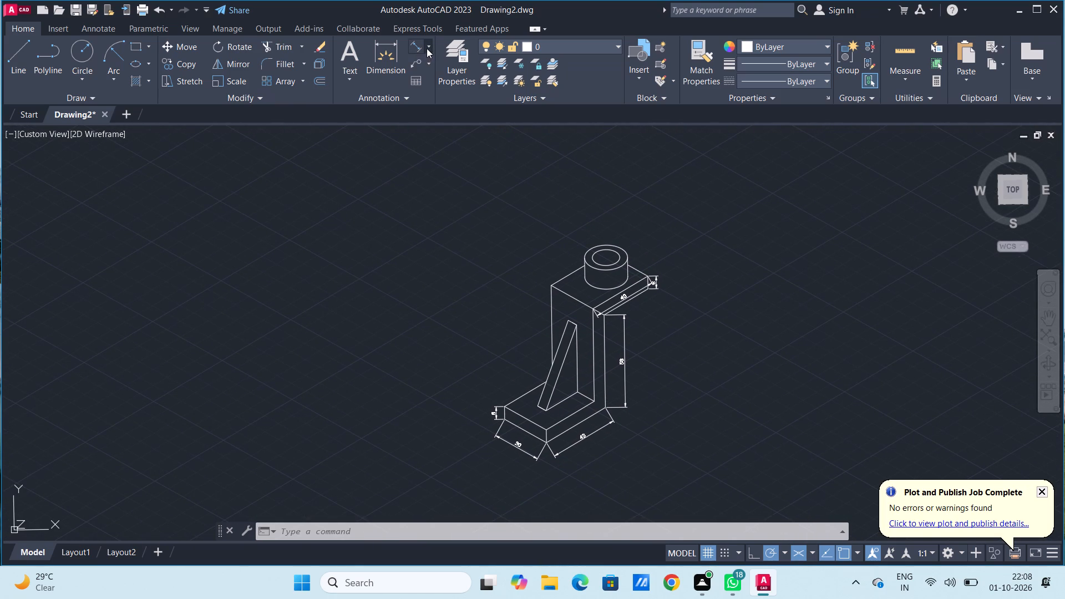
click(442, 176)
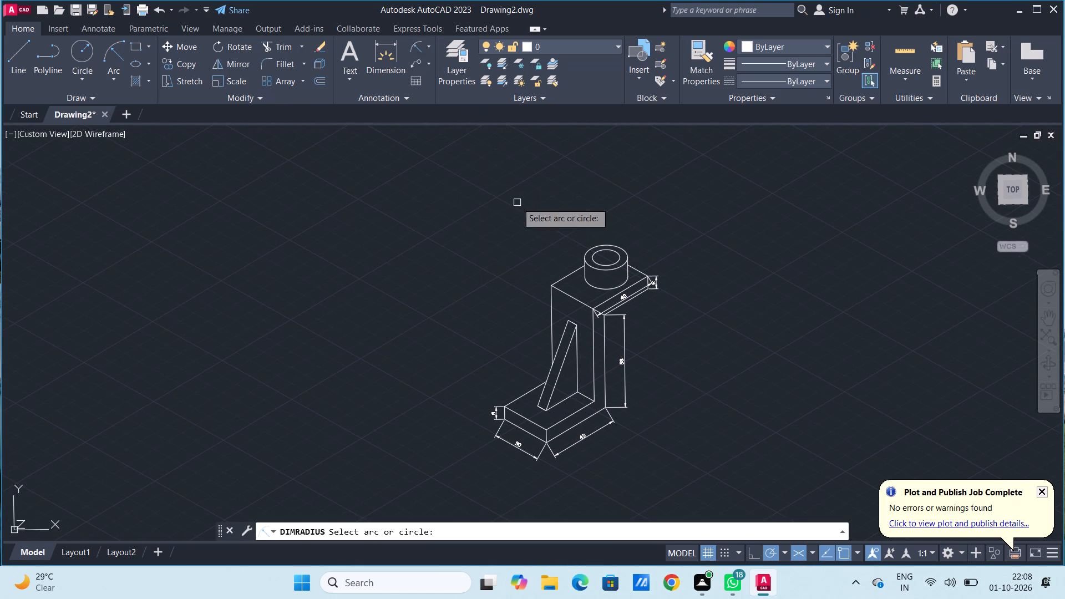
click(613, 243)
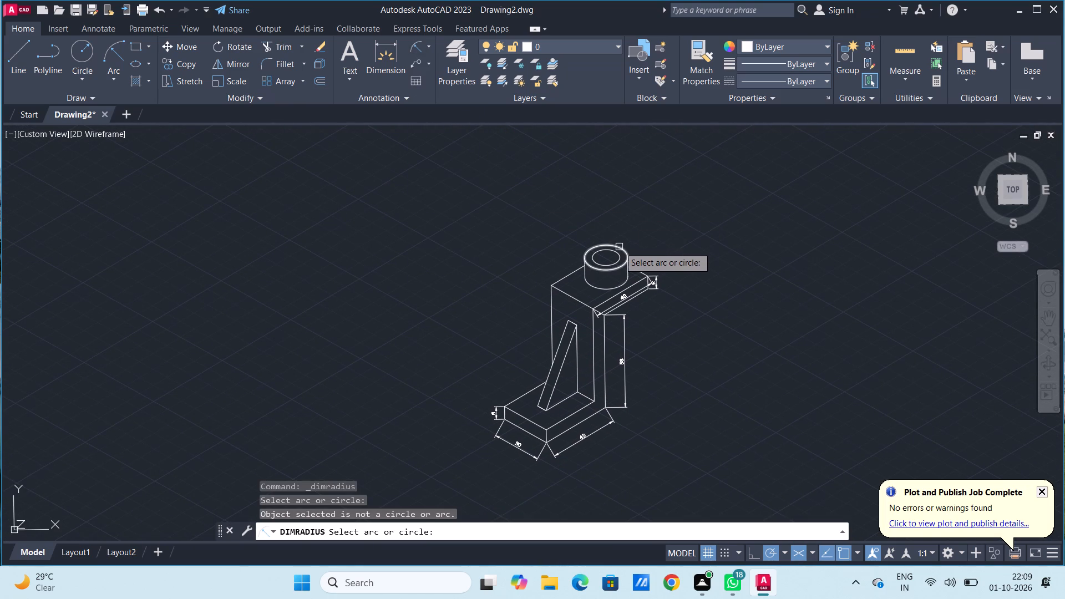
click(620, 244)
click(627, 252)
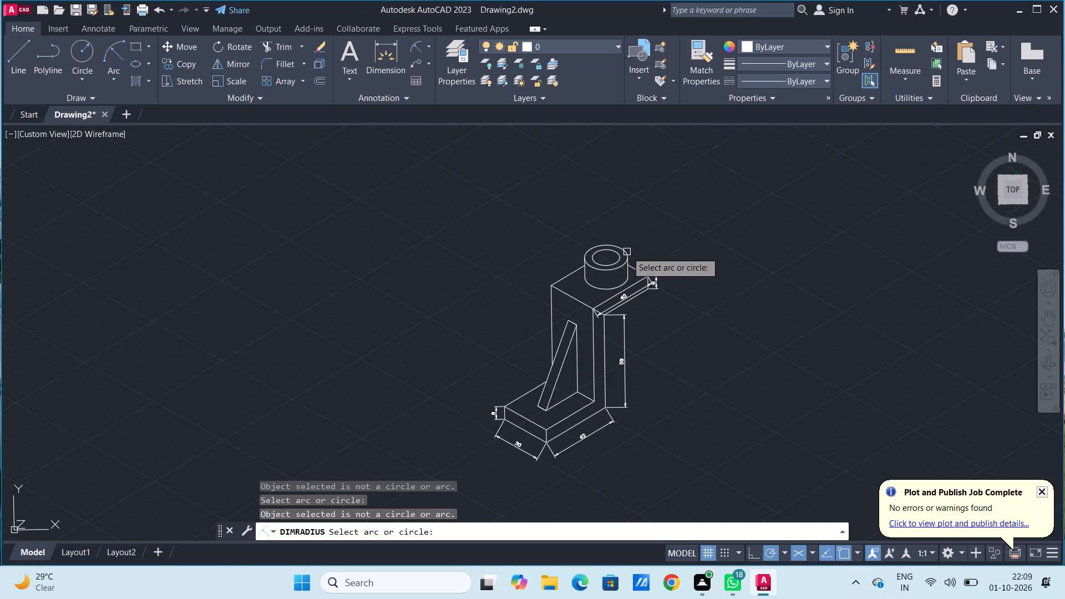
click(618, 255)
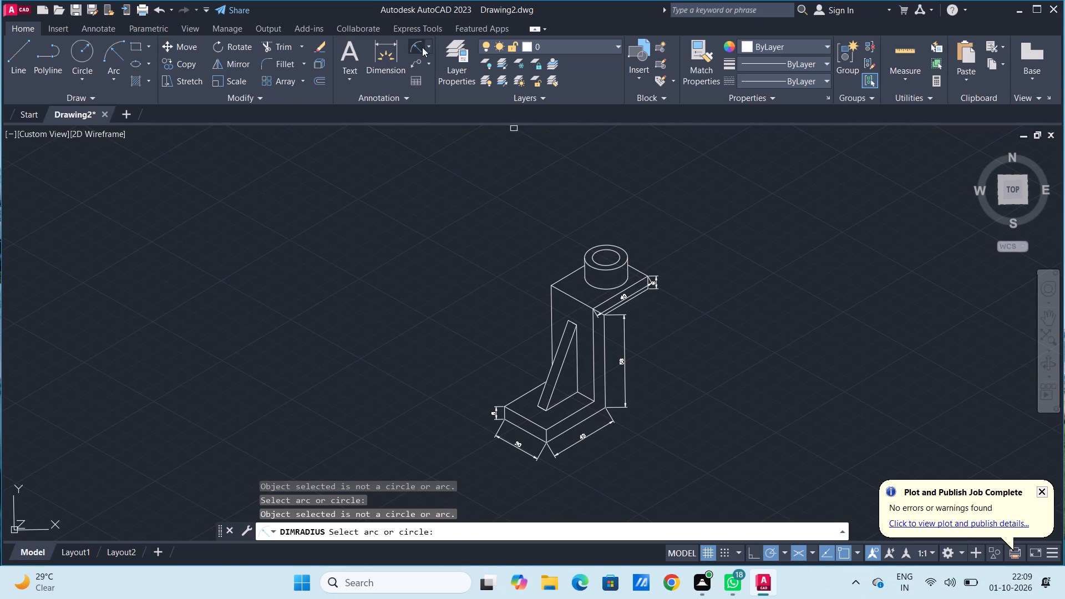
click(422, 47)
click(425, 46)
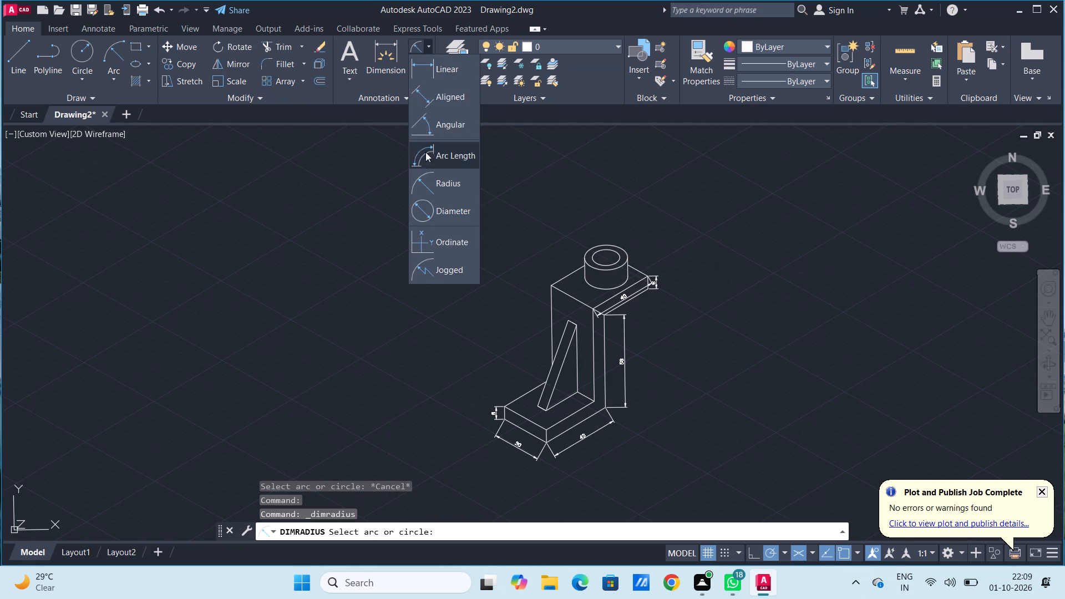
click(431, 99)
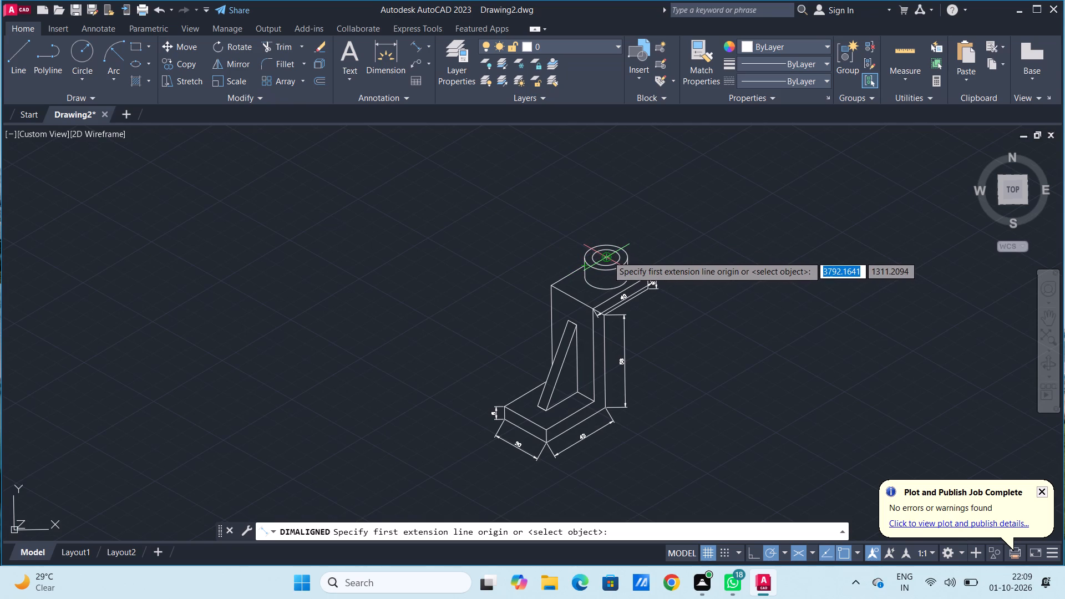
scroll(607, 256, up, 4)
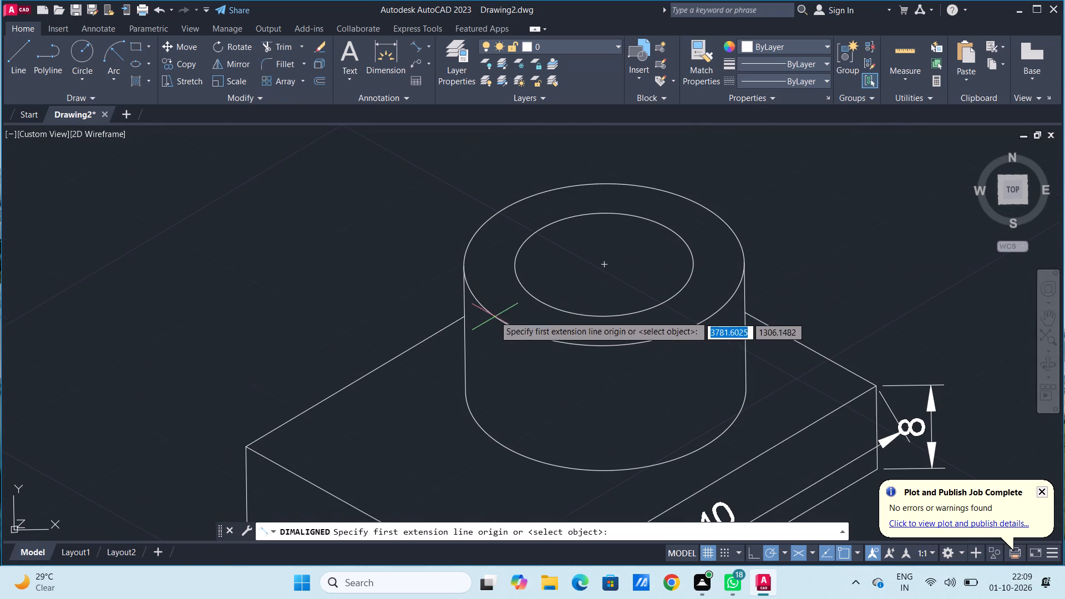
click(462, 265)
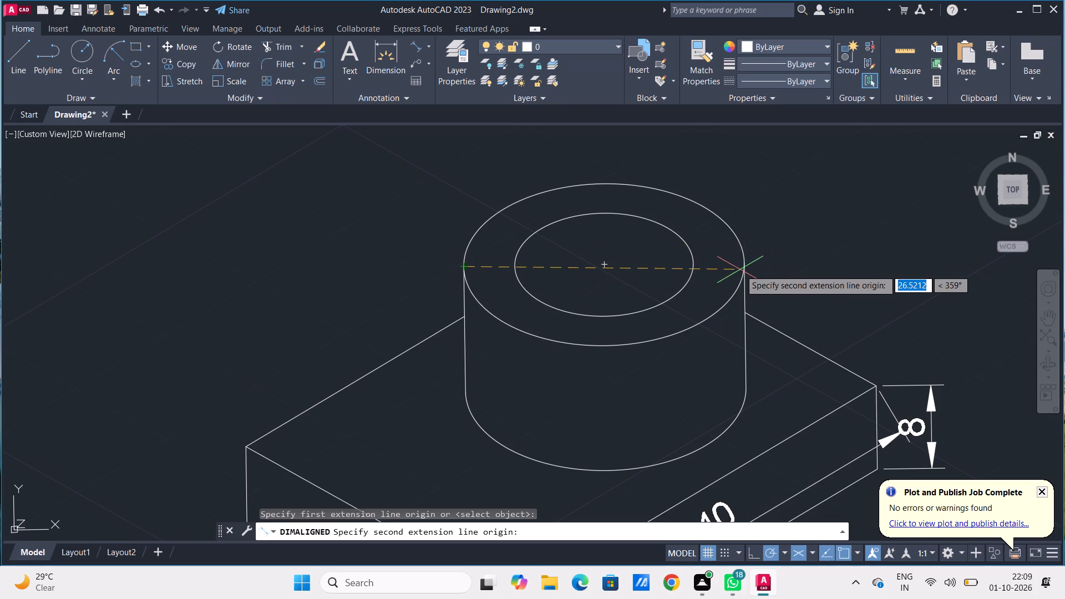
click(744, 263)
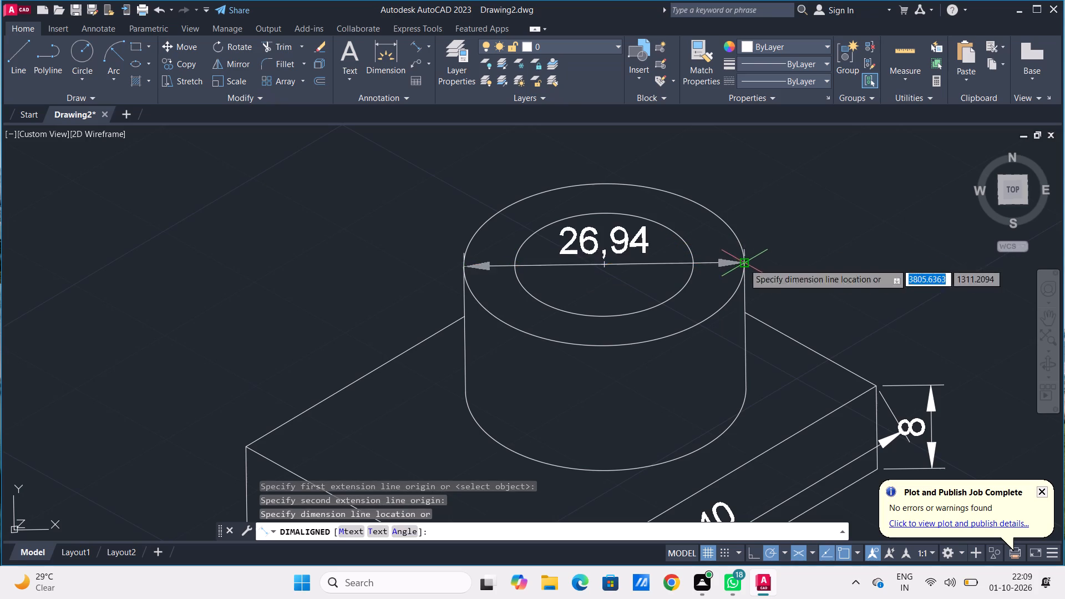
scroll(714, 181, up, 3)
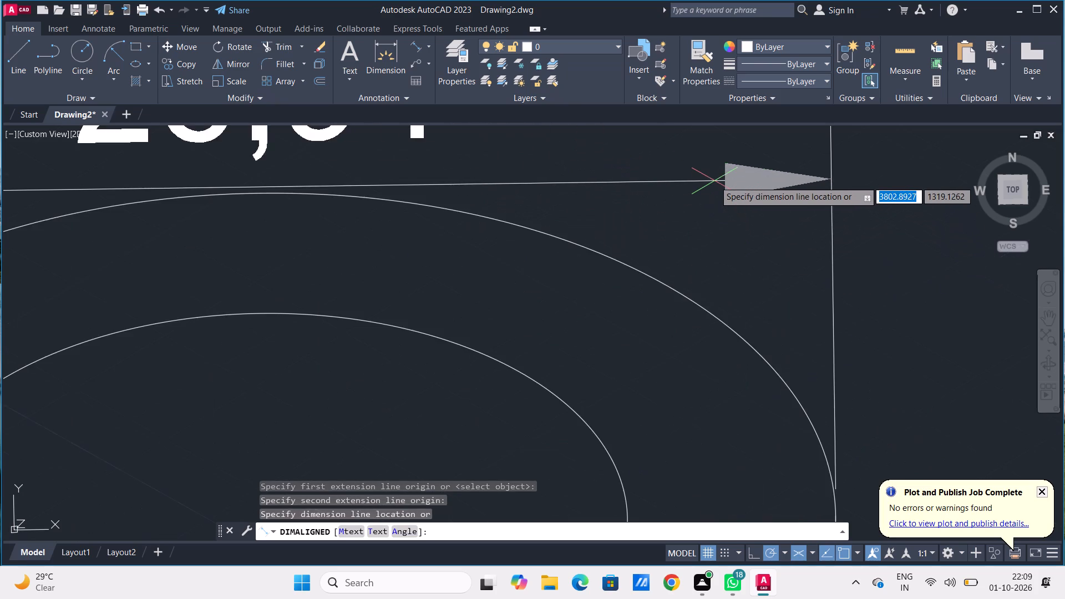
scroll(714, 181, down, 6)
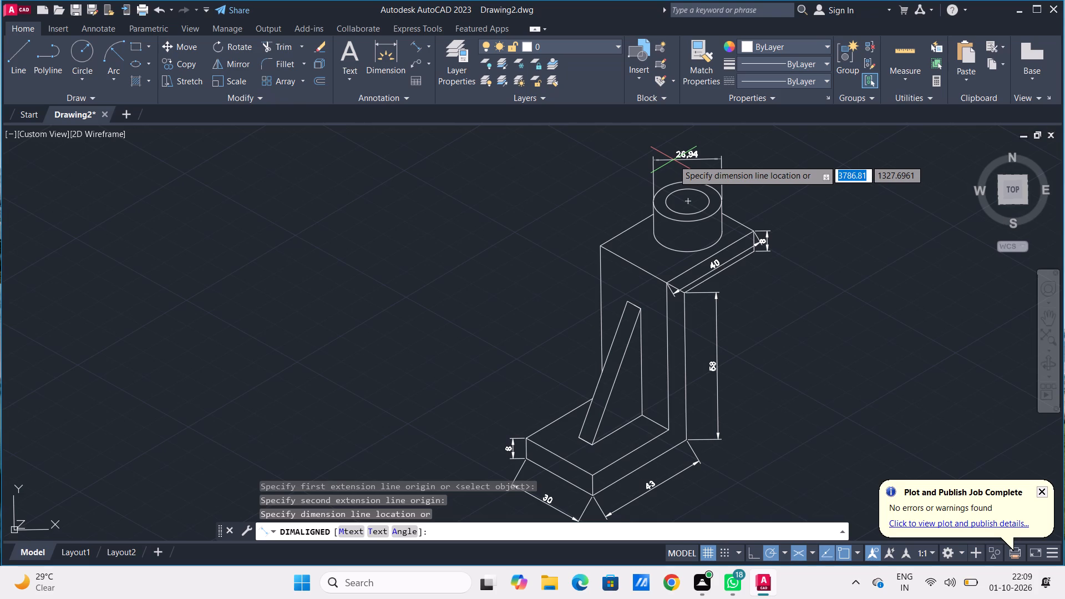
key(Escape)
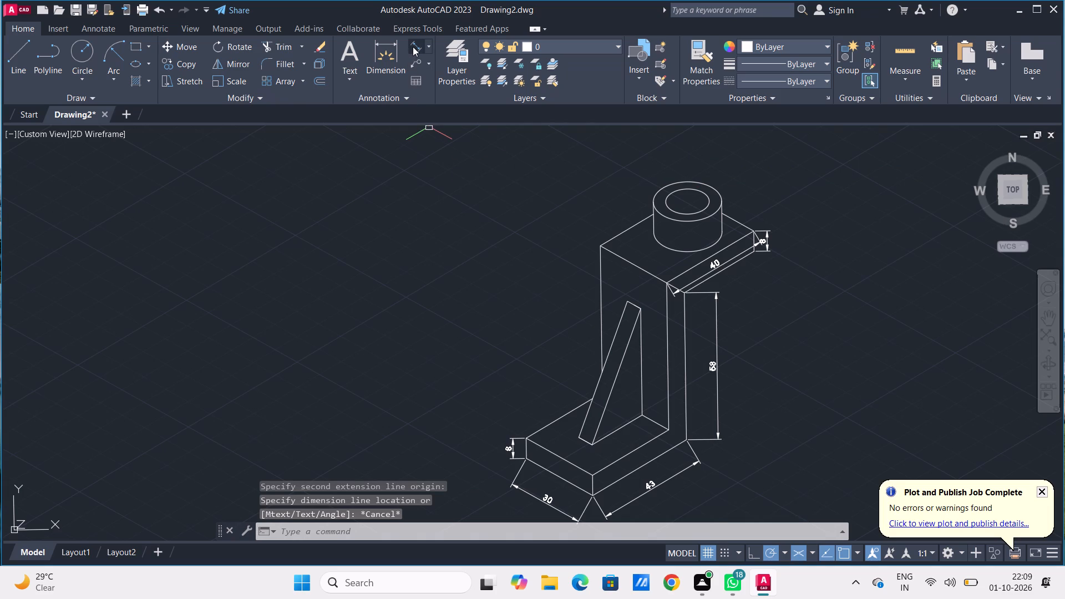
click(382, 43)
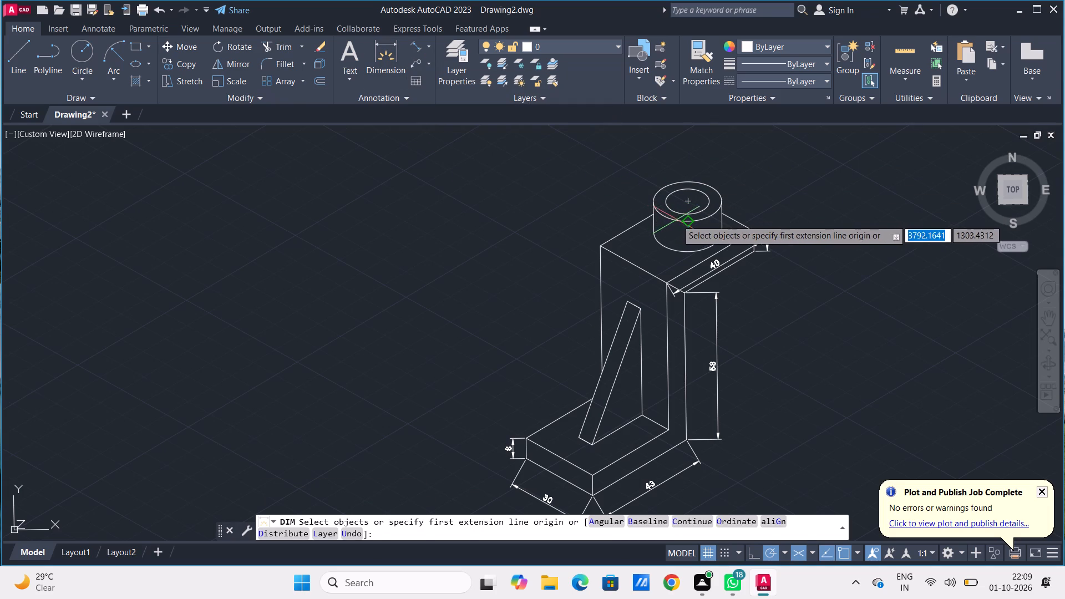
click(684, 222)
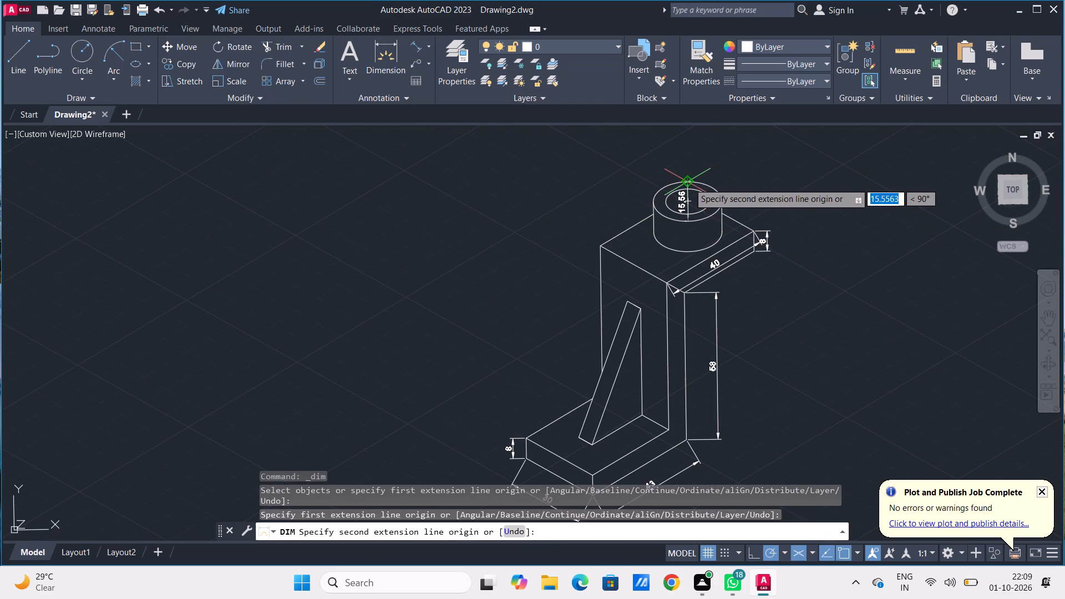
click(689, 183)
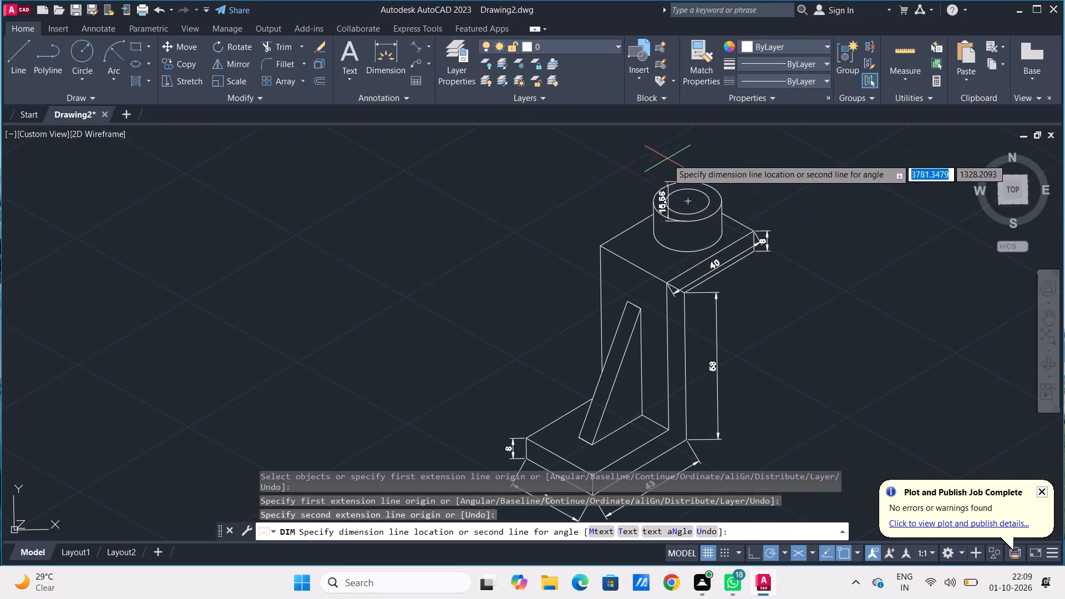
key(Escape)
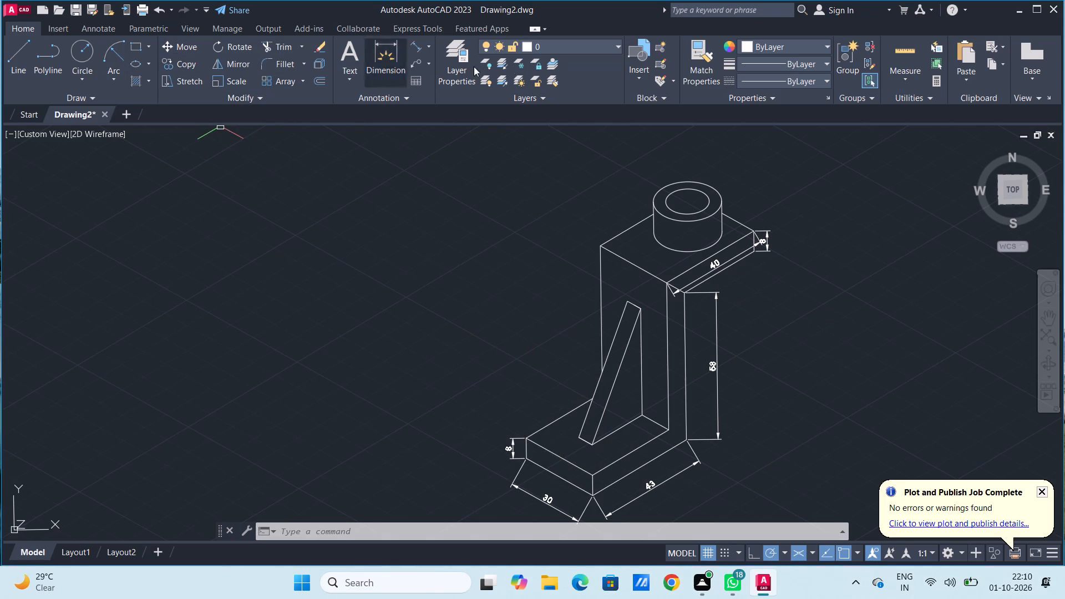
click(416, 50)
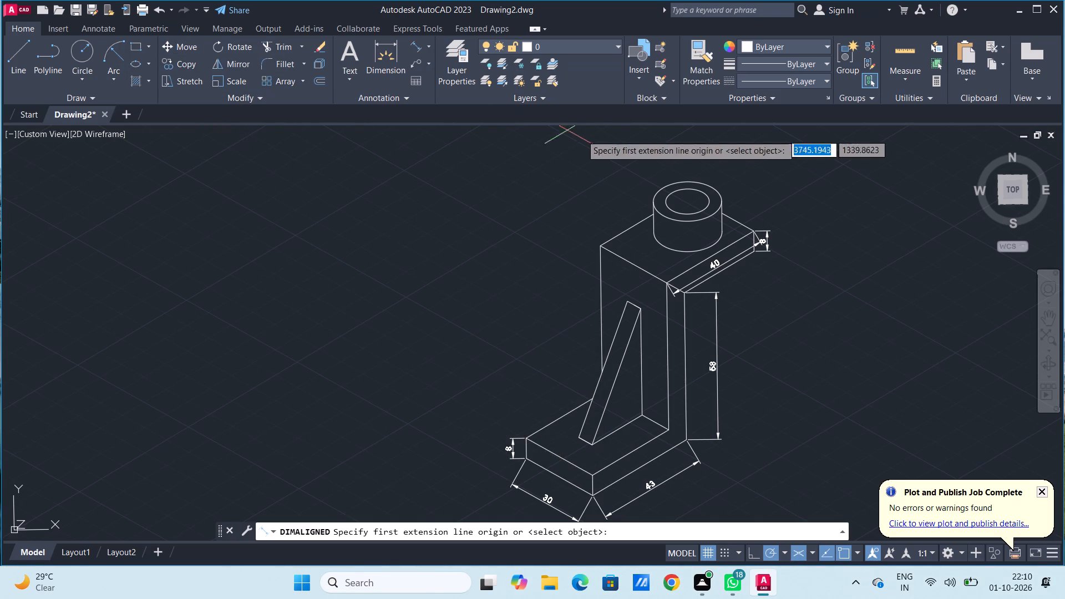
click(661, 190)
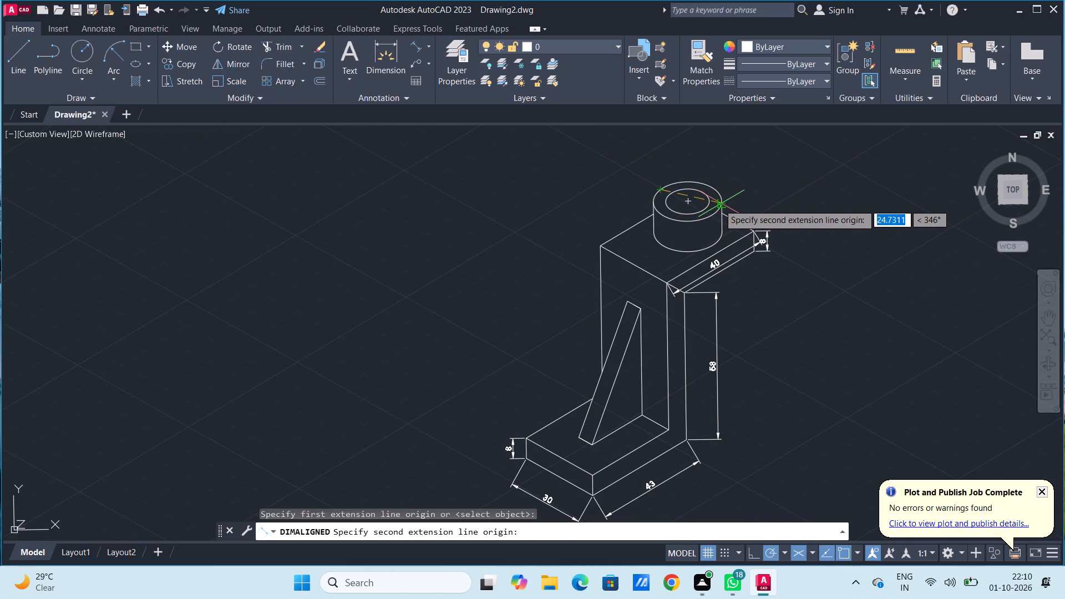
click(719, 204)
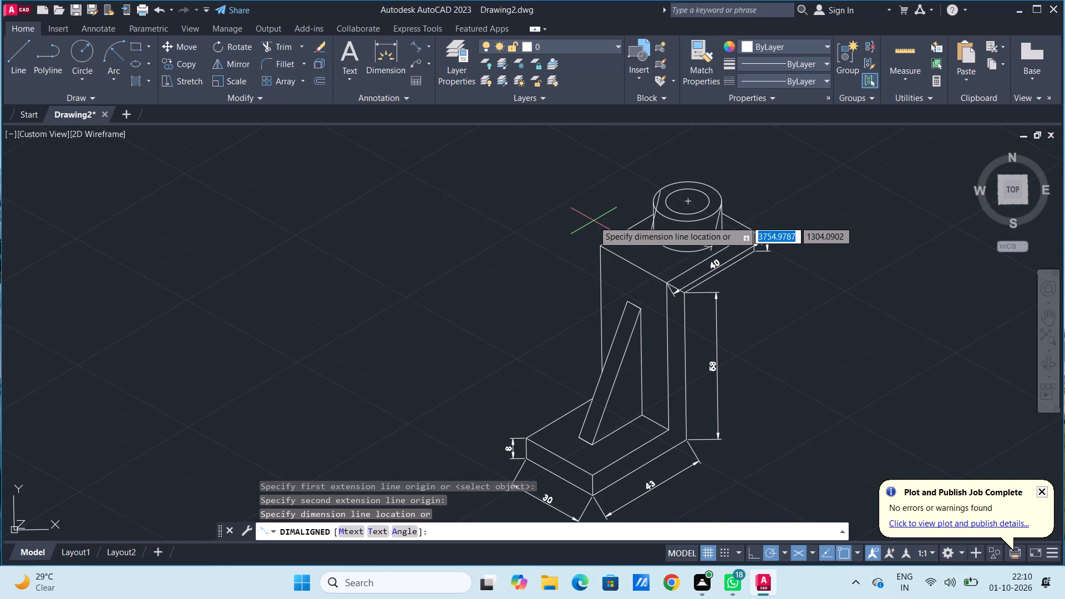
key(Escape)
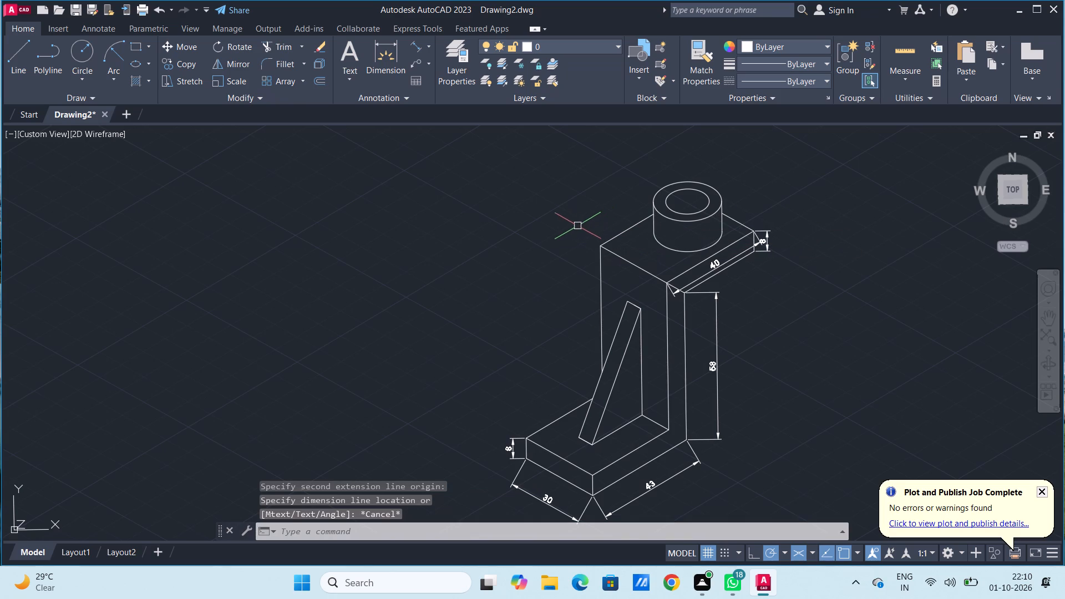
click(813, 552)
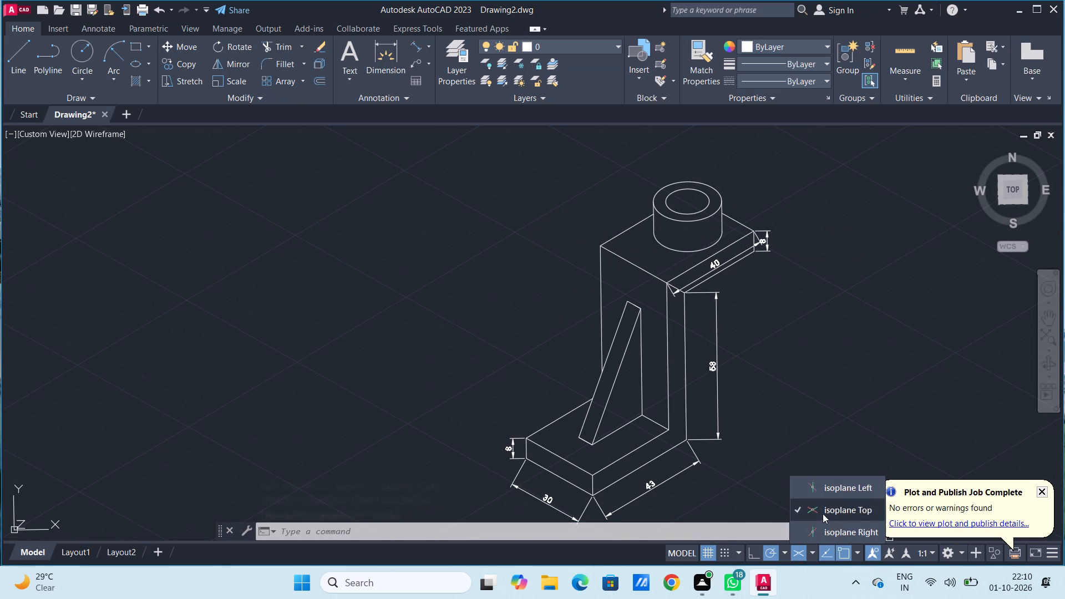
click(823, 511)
Add a multileader pointing at the boss's outer top ellipse, landing above and left of the boss, with the text "dai 11".
scroll(772, 297, up, 2)
scroll(743, 285, down, 4)
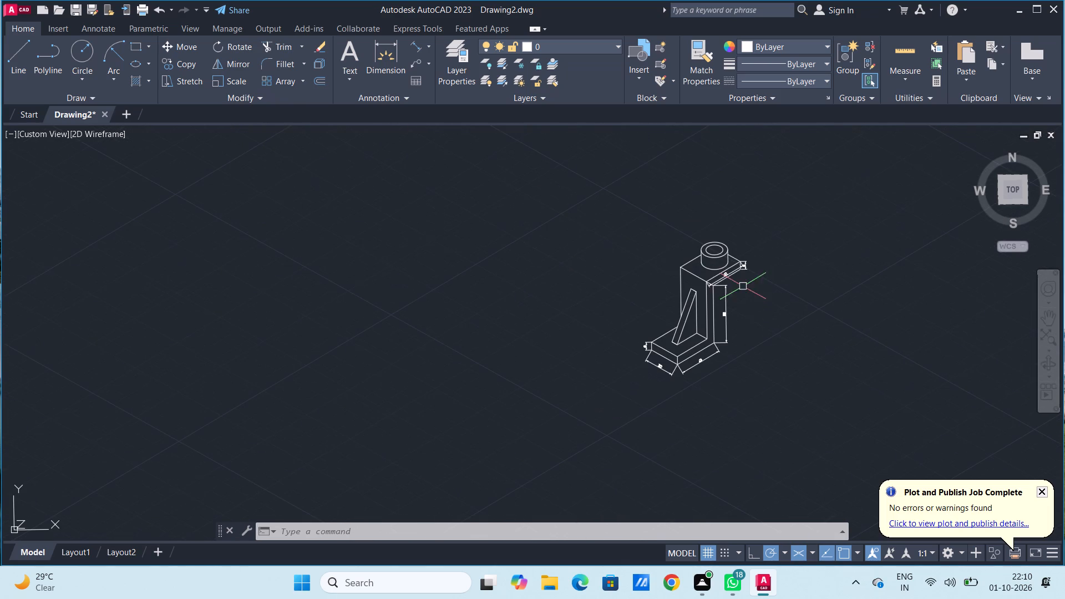
middle_drag(732, 215, 718, 267)
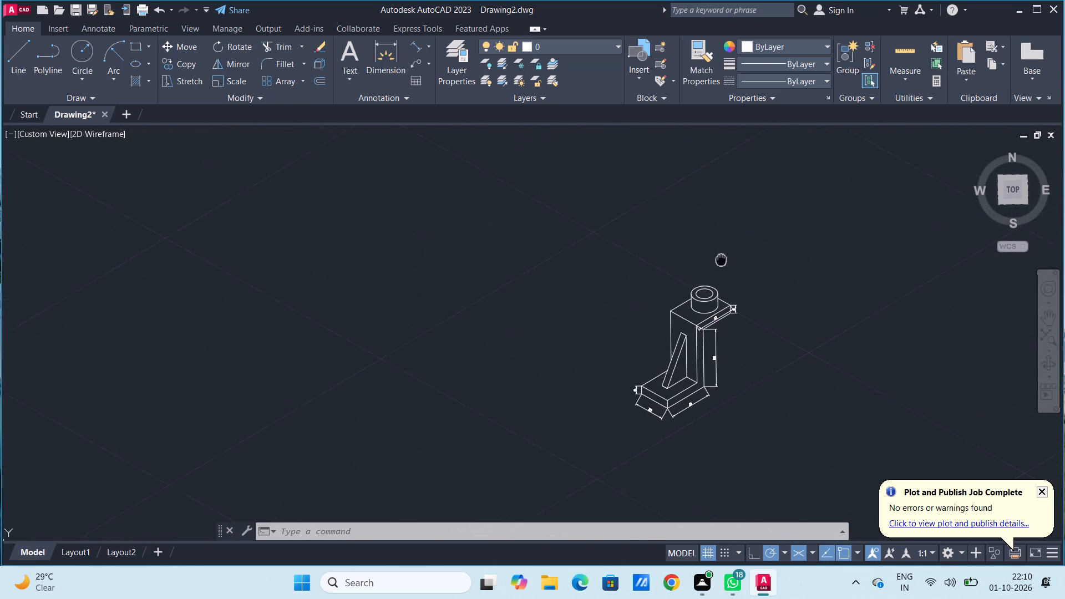
middle_drag(718, 267, 714, 282)
scroll(727, 361, up, 3)
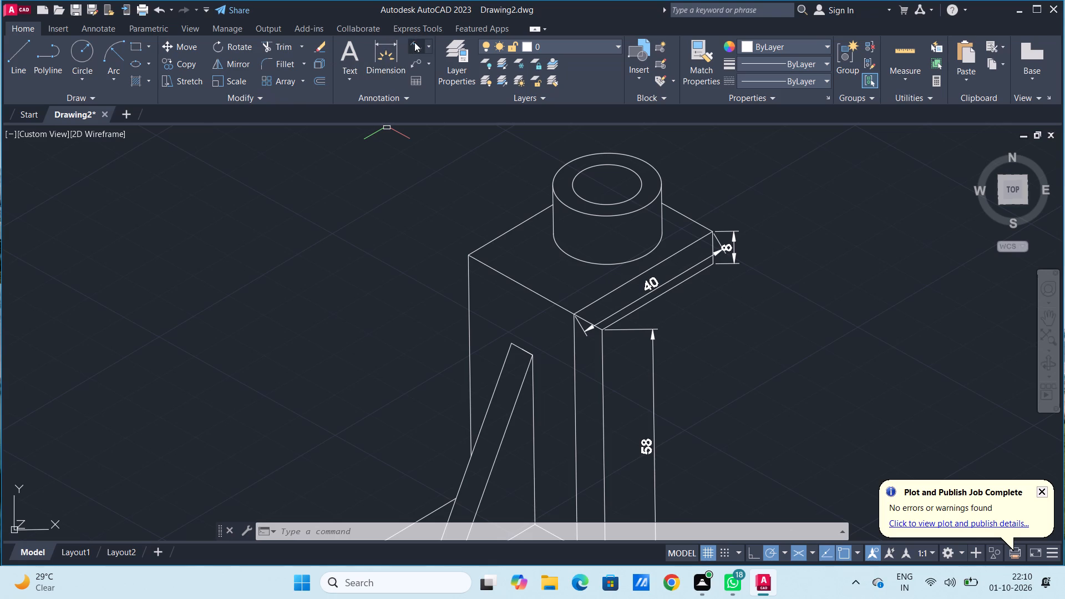
click(417, 61)
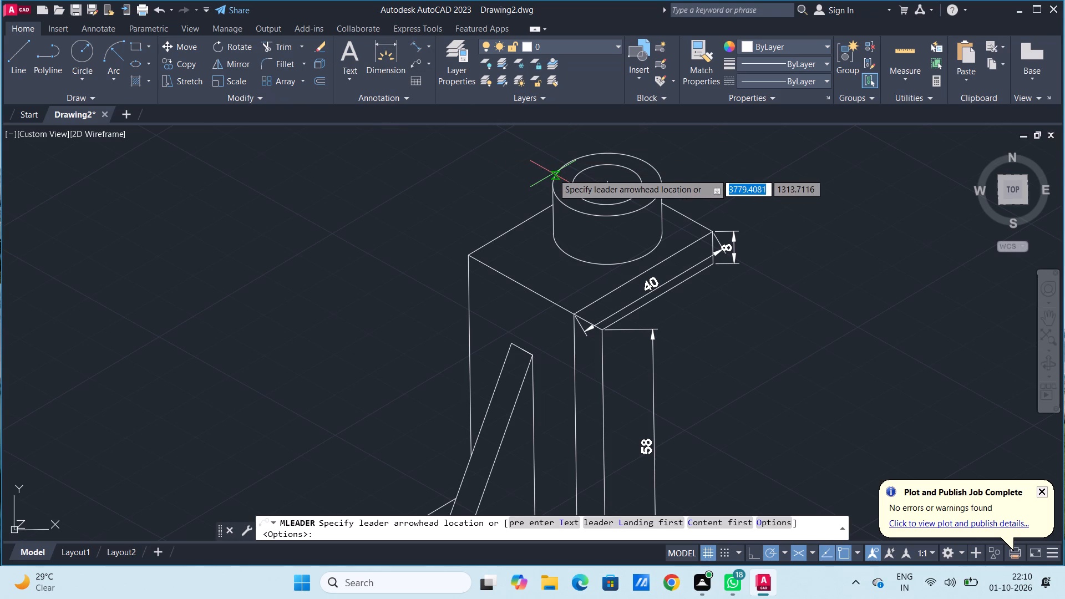
click(561, 169)
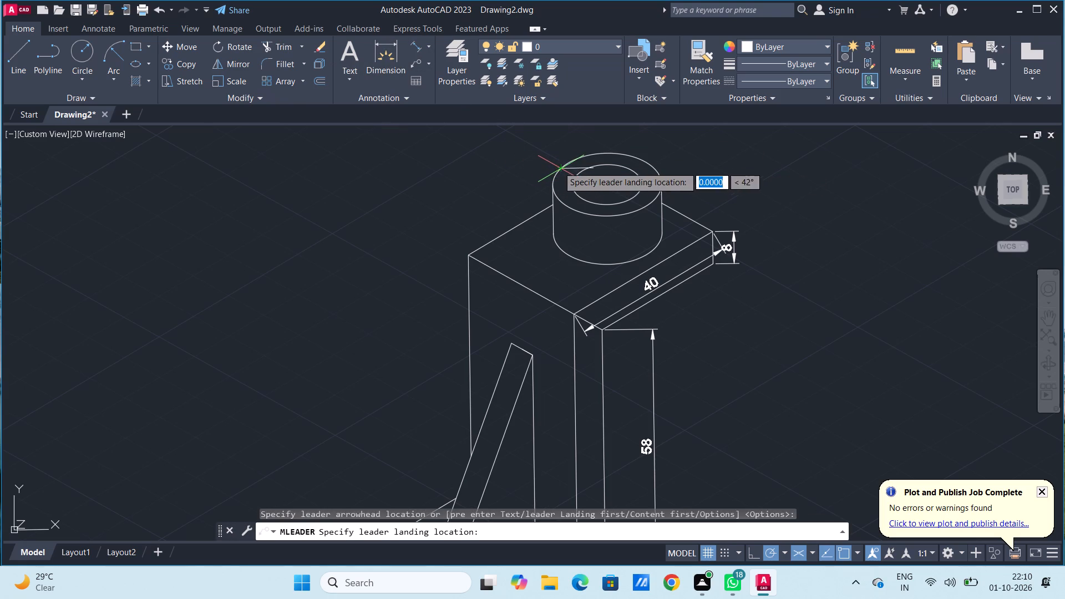
click(532, 144)
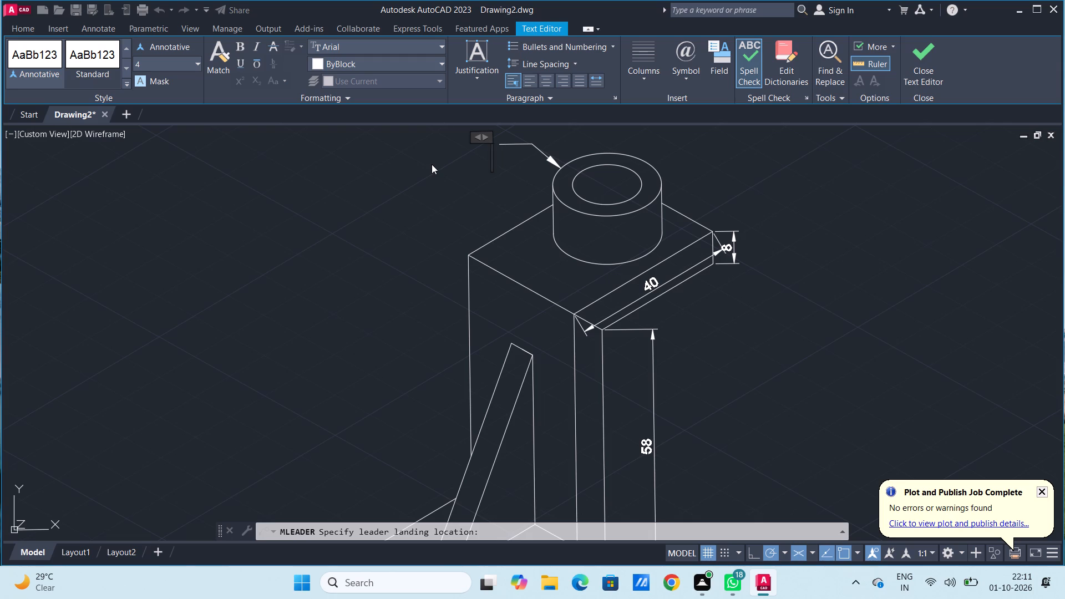
text(dai)
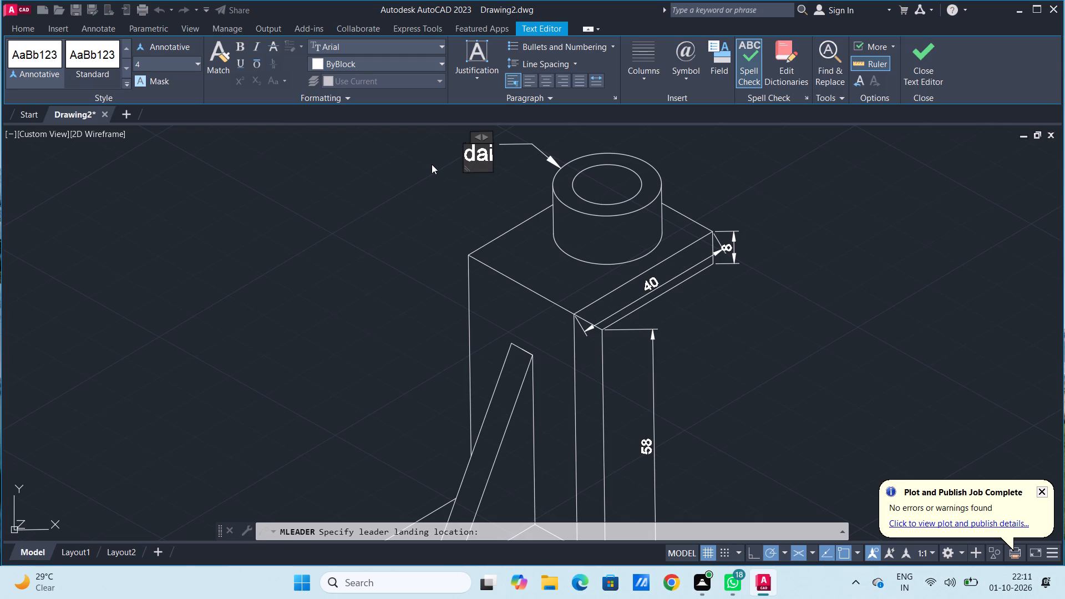
key(space)
text(11)
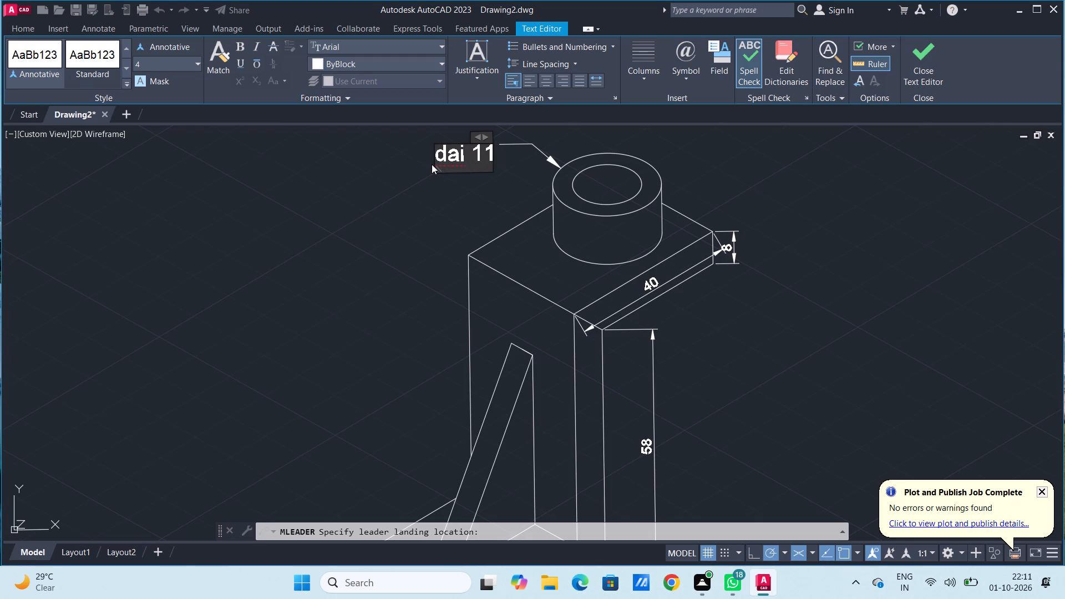
key(Return)
click(918, 59)
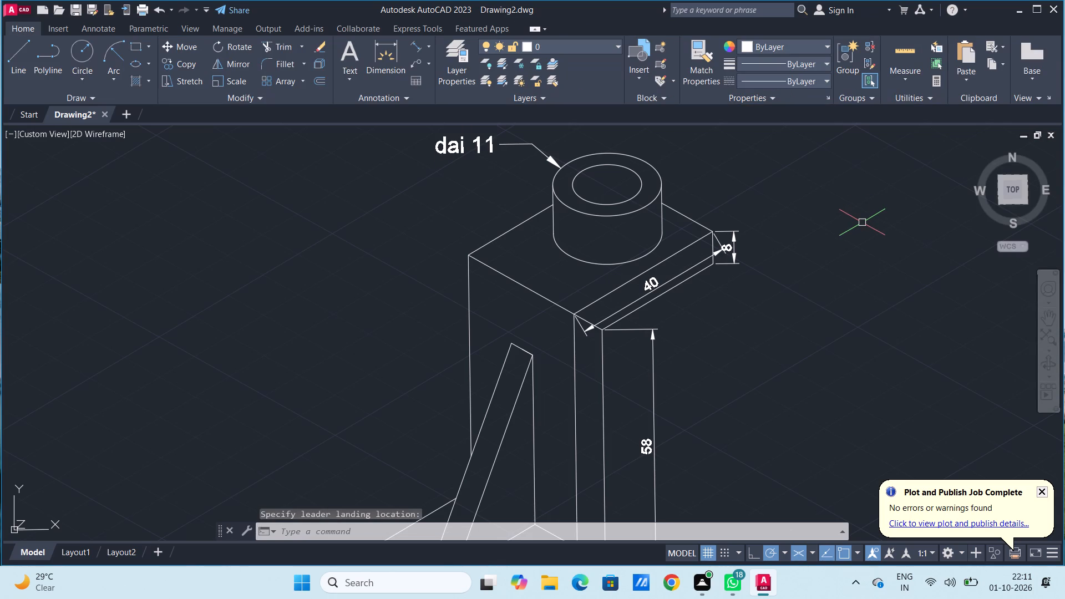
Add a multileader pointing at the boss's inner top ellipse, landing above and right of it, with the text "dai 7".
scroll(861, 222, down, 1)
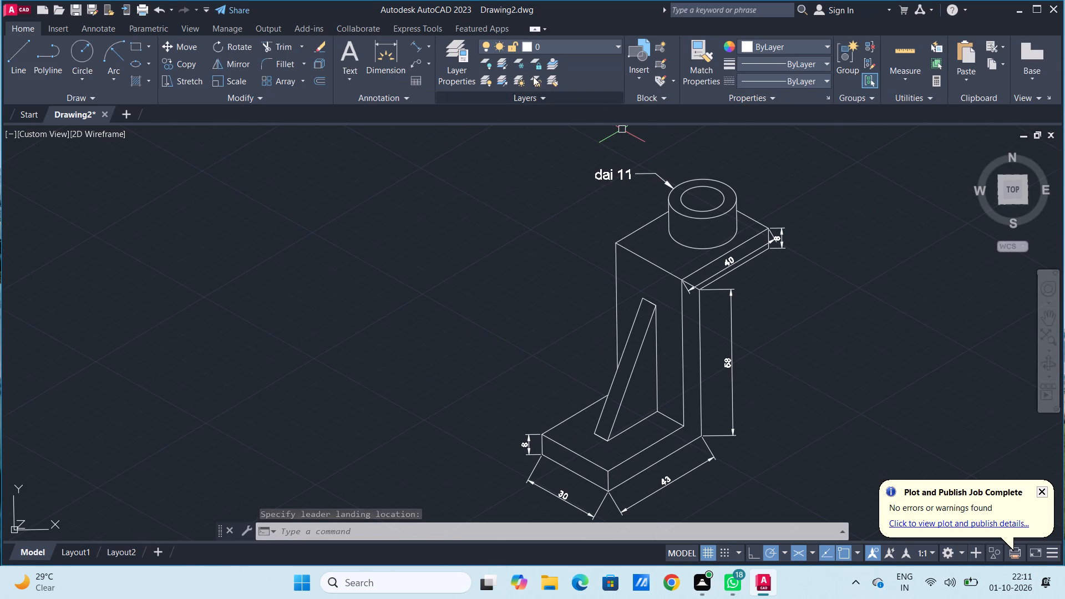
click(412, 63)
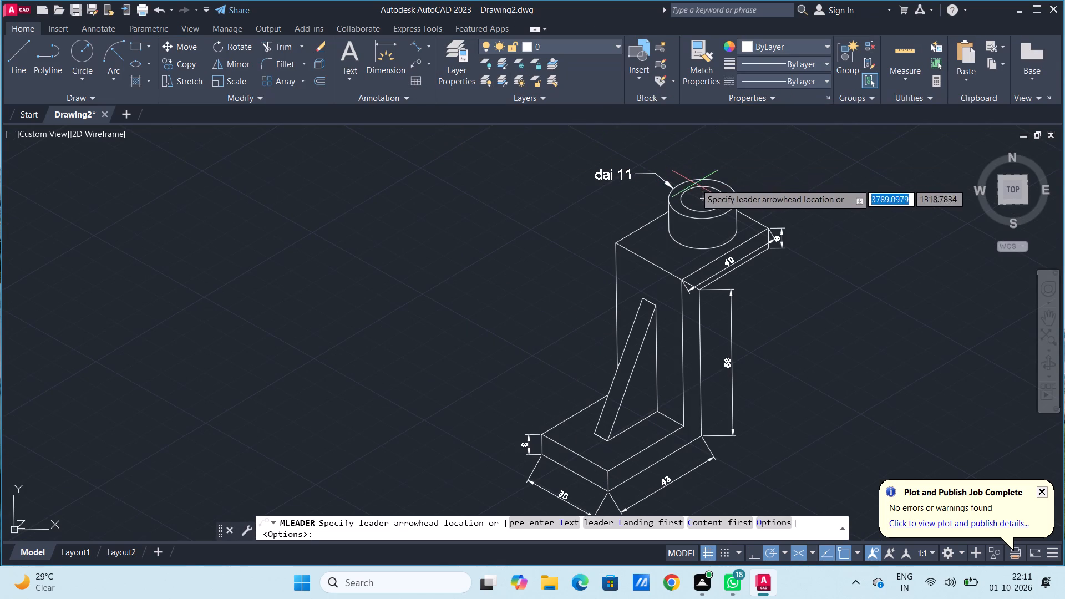
click(697, 186)
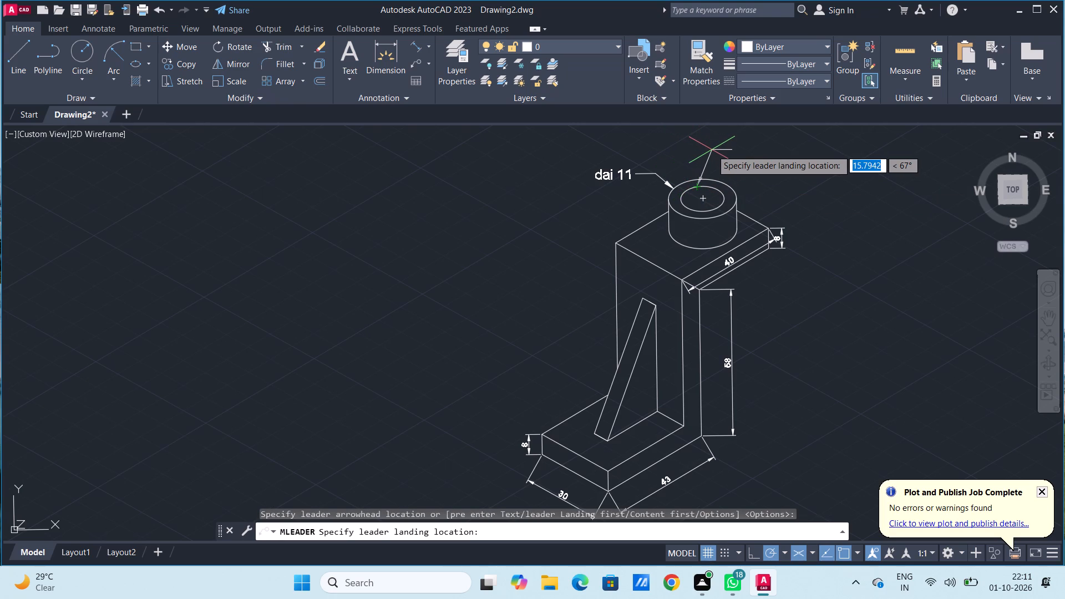
click(712, 150)
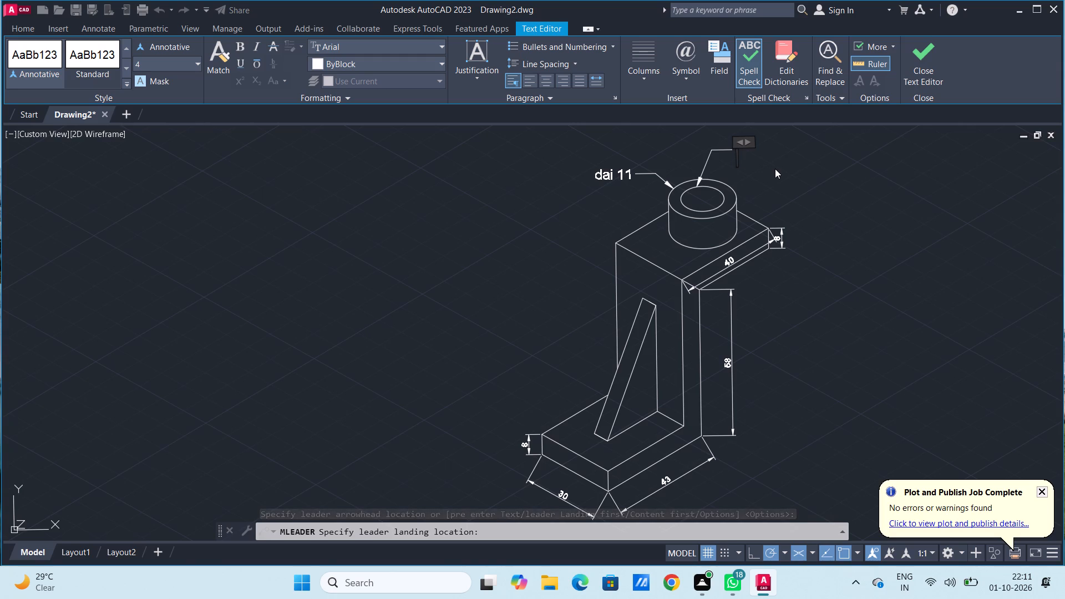
text(dai)
key(space)
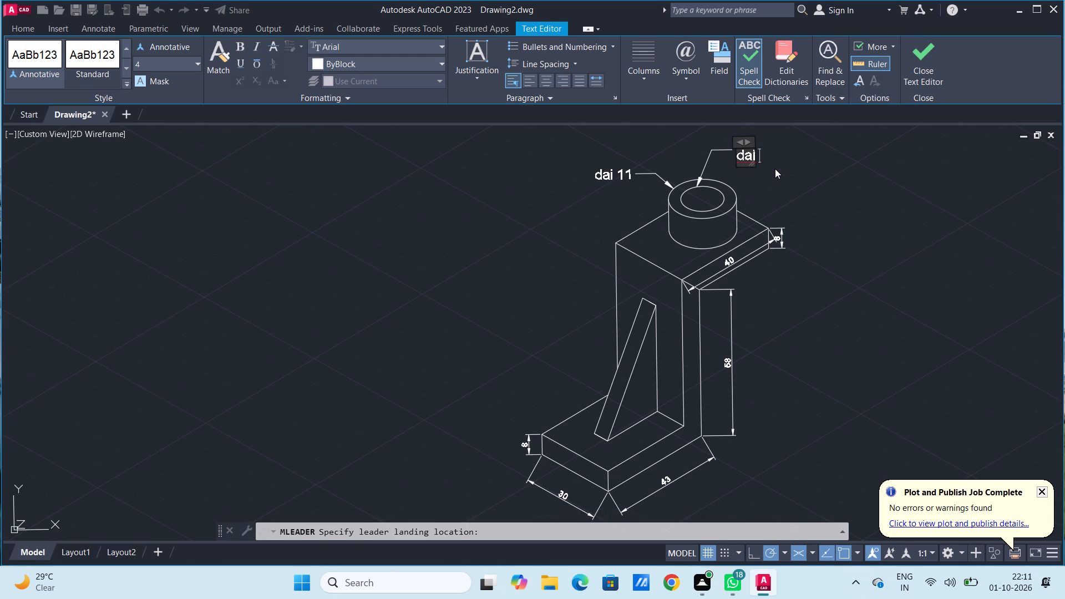
key(7)
key(Return)
Replace the text of the inner ellipse's new leader with "R7" and finish the note.
key(BackSpace)
key(BackSpace)
key(BackSpace)
key(BackSpace)
key(BackSpace)
key(BackSpace)
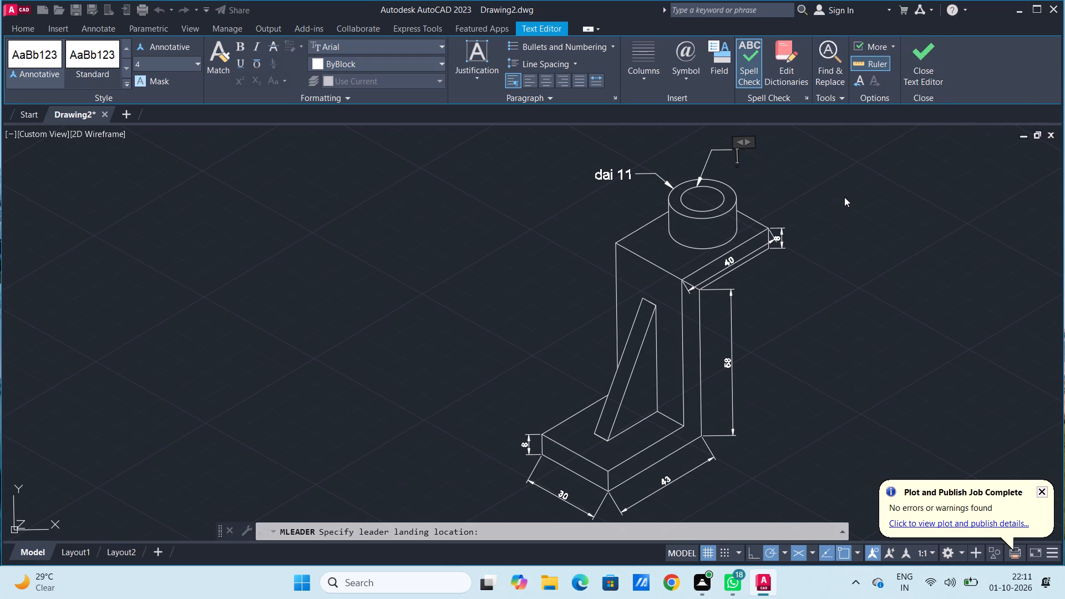
text(rad)
key(space)
key(BackSpace)
key(BackSpace)
key(BackSpace)
key(BackSpace)
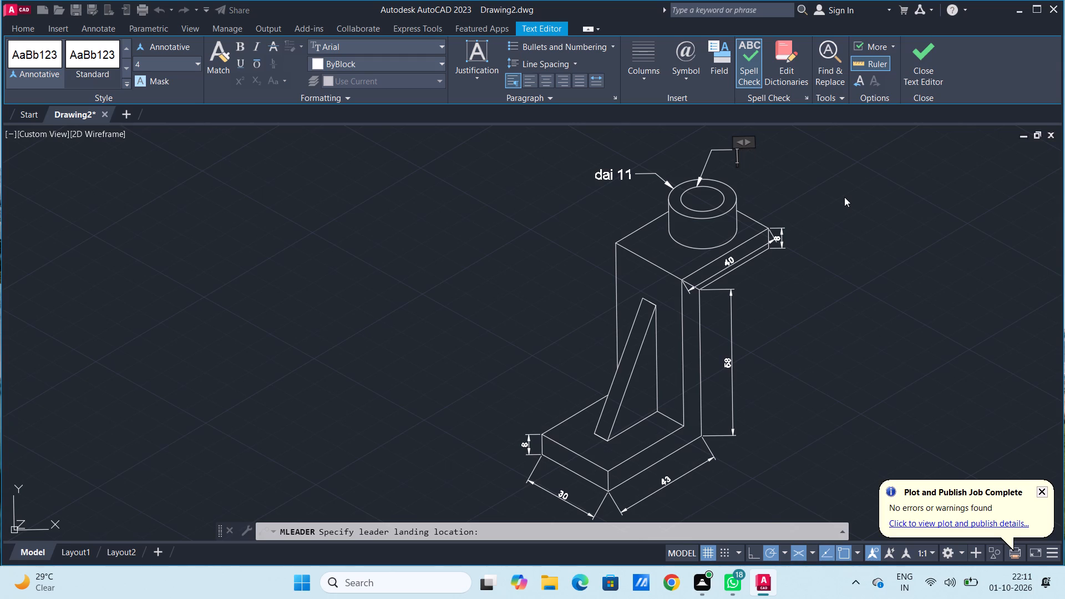
key(shift+r)
key(7)
key(Return)
click(929, 62)
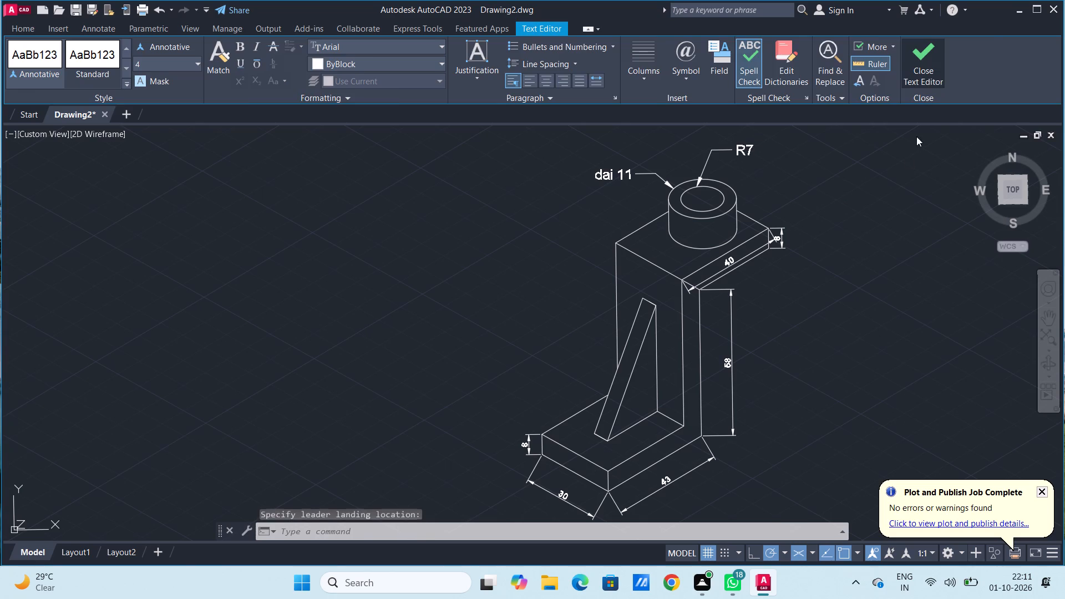
Edit the leader note on the boss's outer ellipse so that it reads "R11".
click(611, 178)
double_click(611, 178)
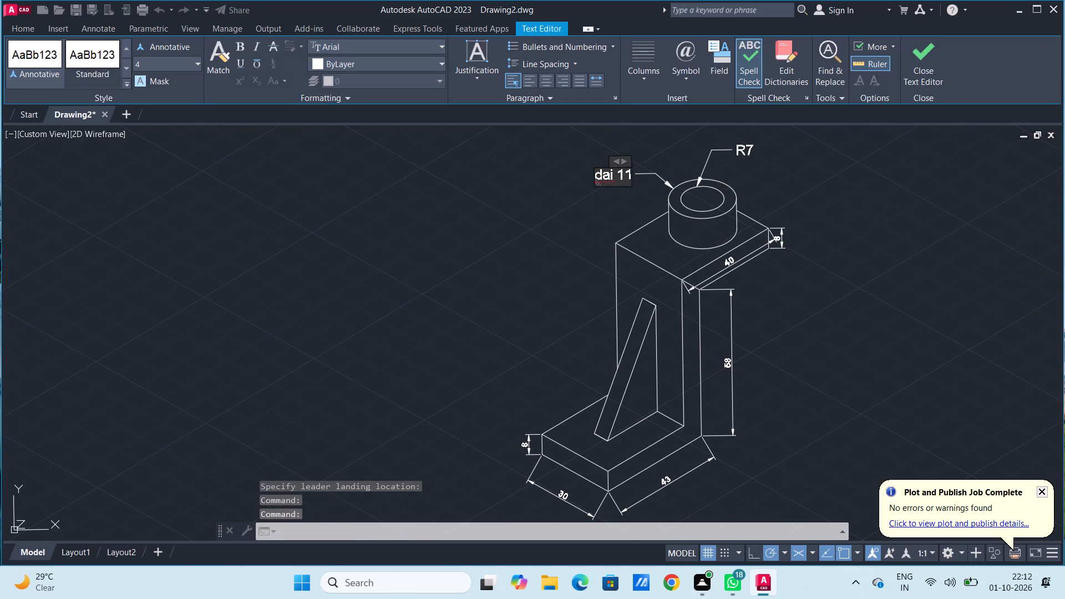
click(617, 175)
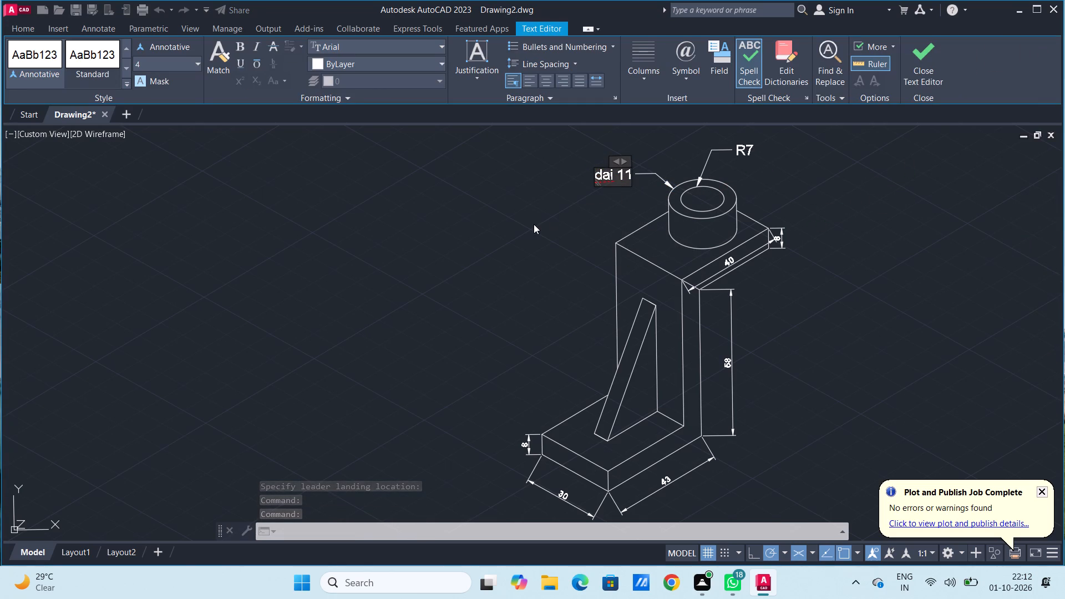
key(BackSpace)
key(BackSpace)
key(BackSpace)
key(BackSpace)
key(BackSpace)
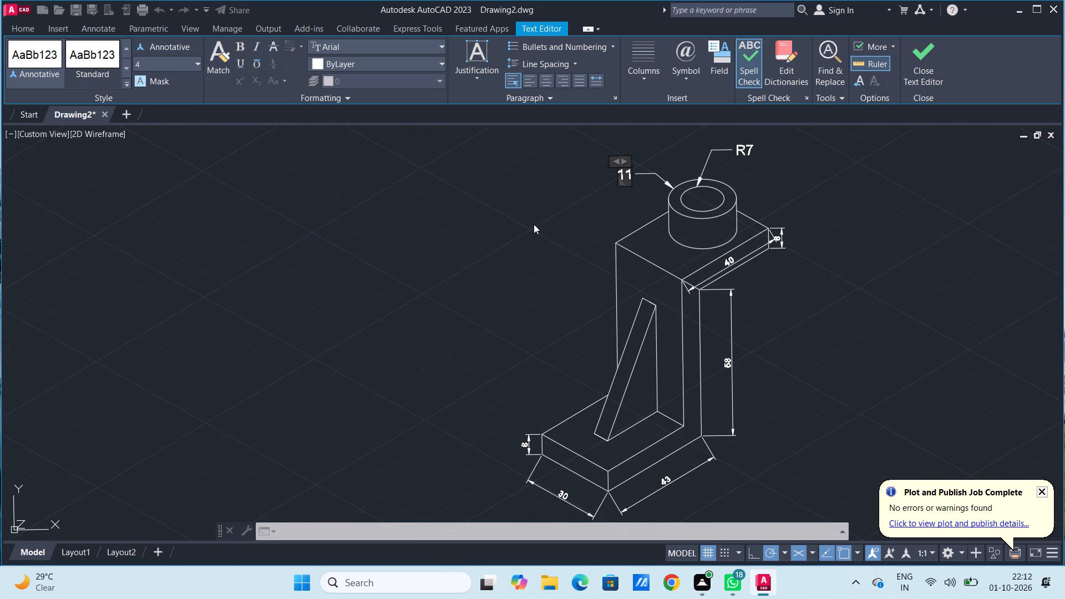
key(shift+r)
click(921, 72)
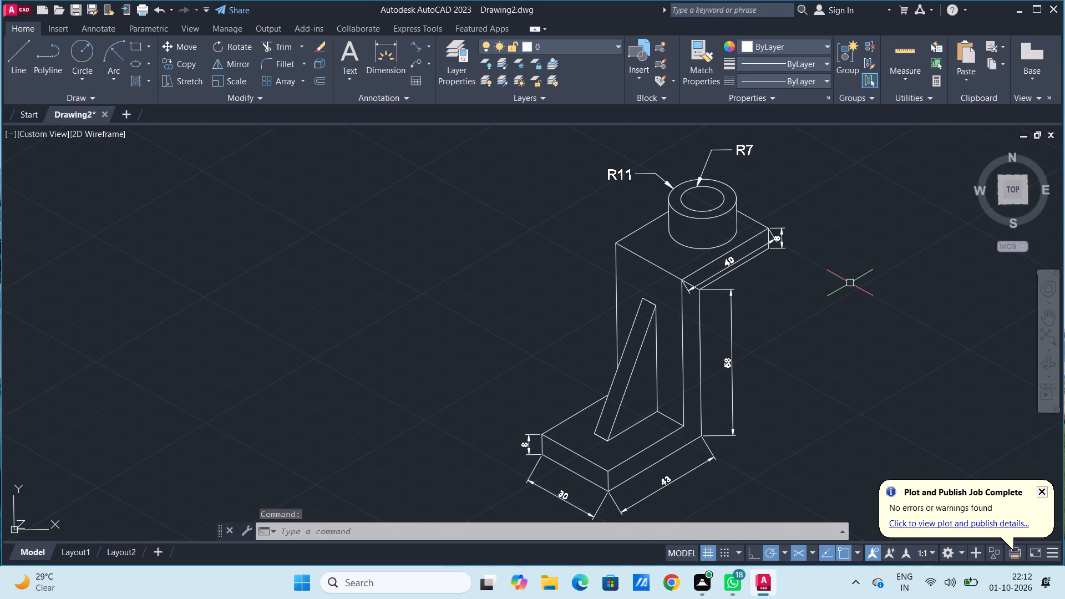
Add an aligned dimension across the short top edge of the triangular rib, placed just above the edge.
scroll(850, 283, up, 1)
scroll(850, 283, down, 1)
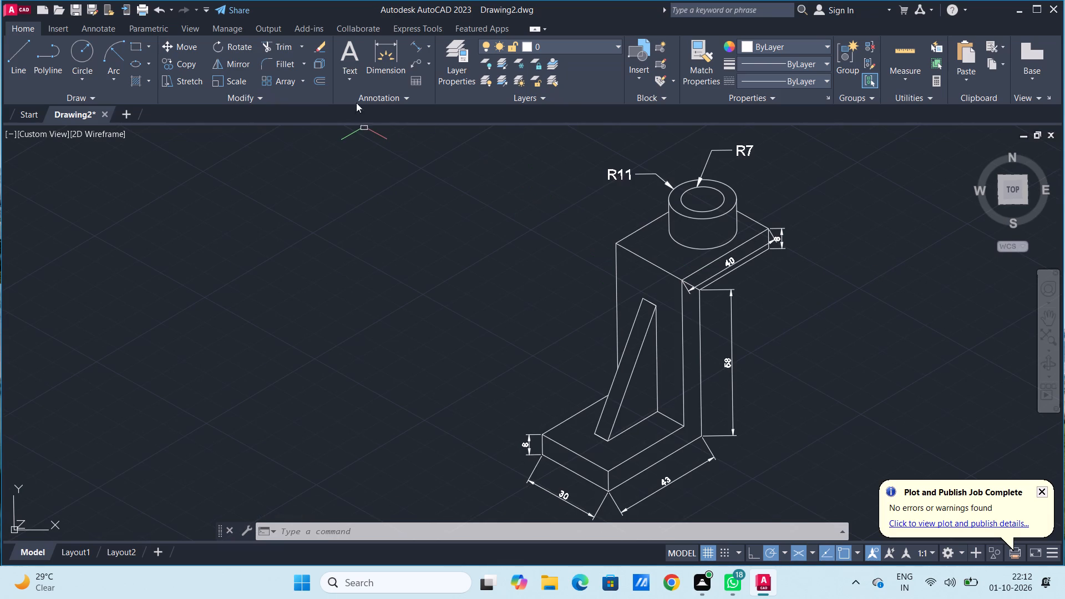
click(412, 43)
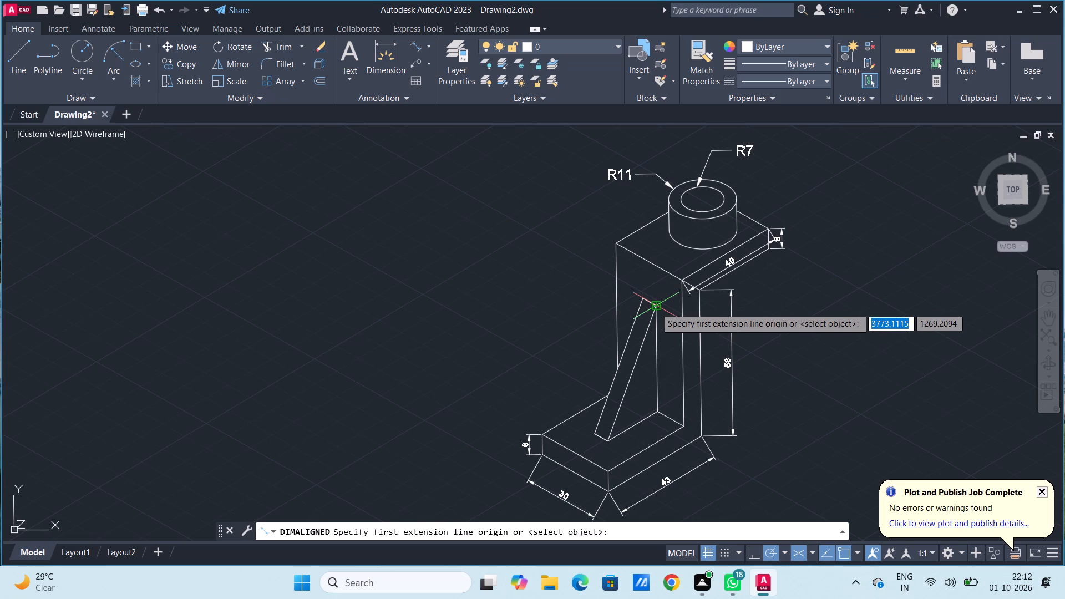
click(656, 308)
click(643, 296)
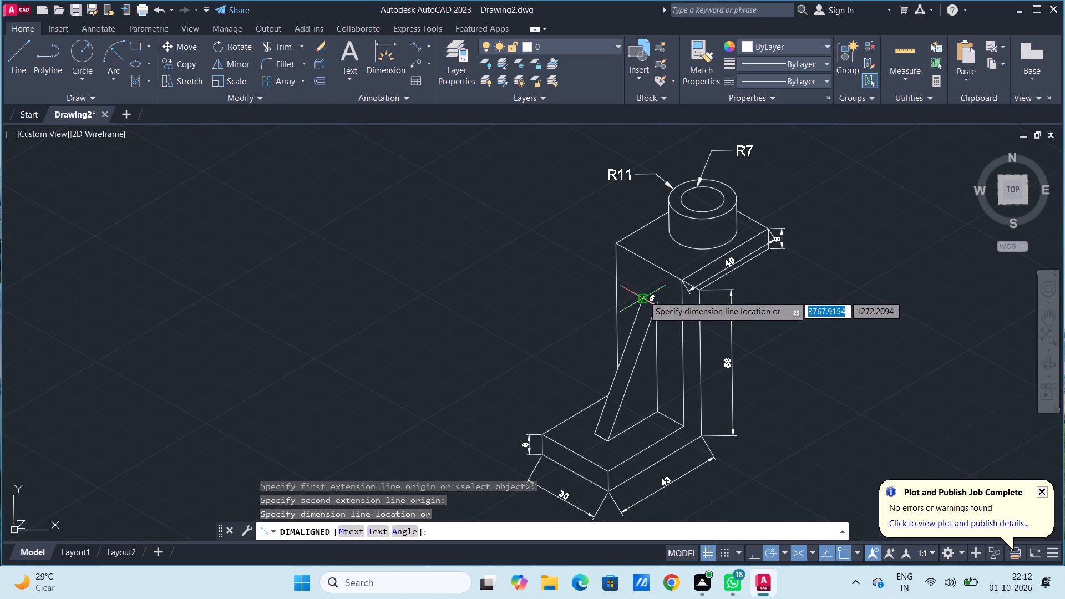
click(651, 287)
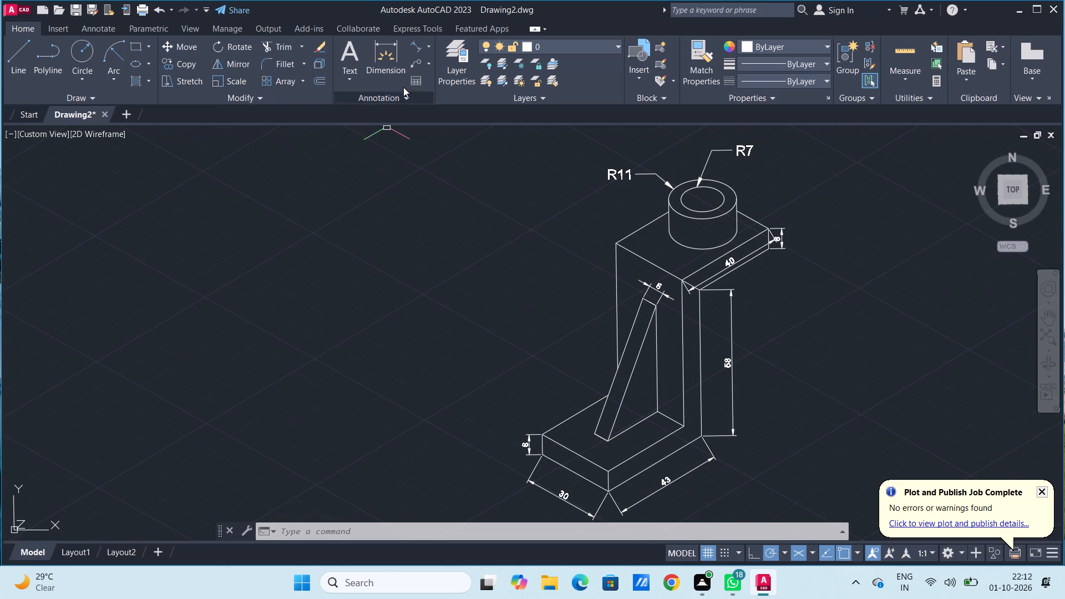
Add an aligned dimension for the rib's height, from its upper front corner straight down to the base plate, offset right of the edge.
click(412, 48)
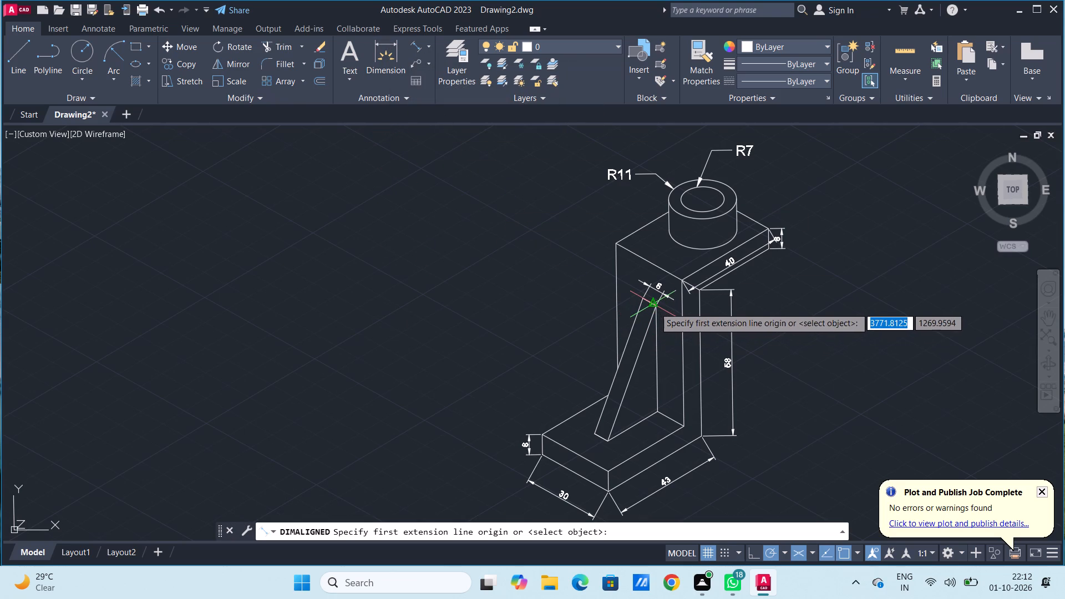
scroll(667, 343, down, 2)
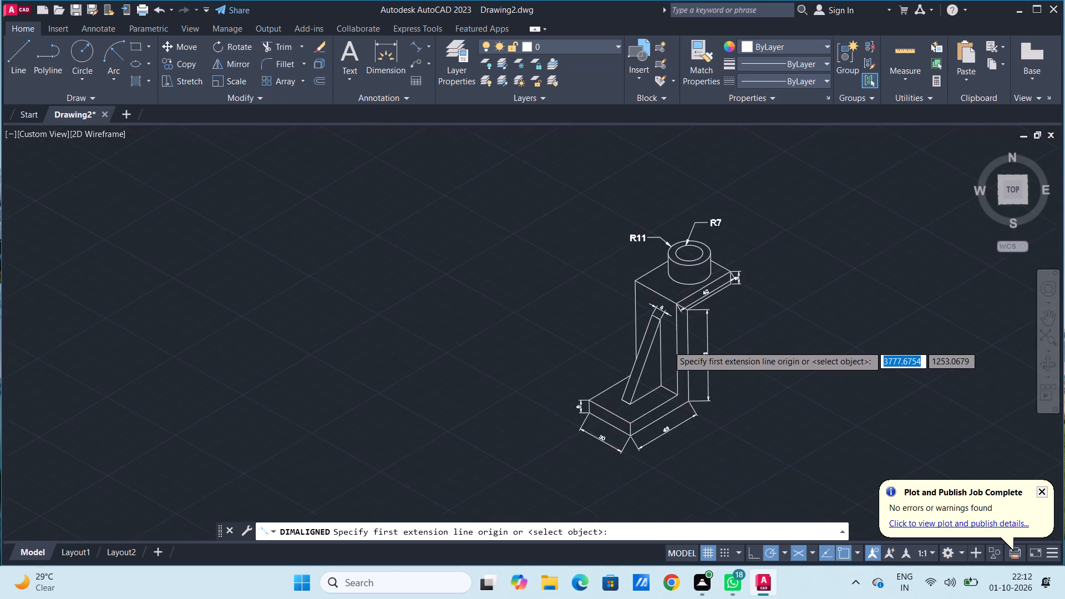
scroll(668, 346, up, 6)
scroll(644, 311, down, 1)
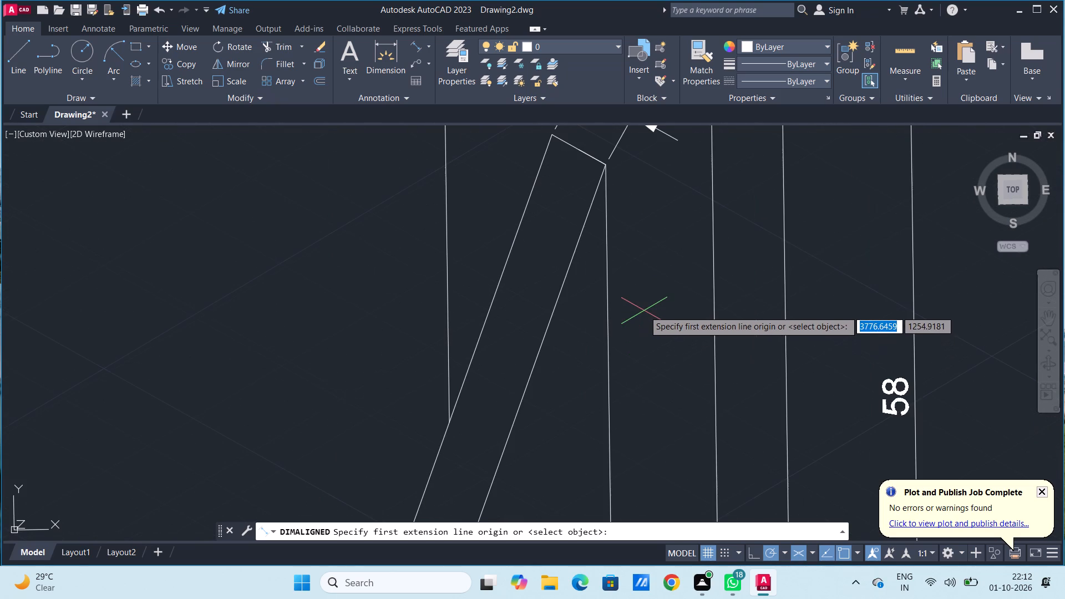
click(605, 165)
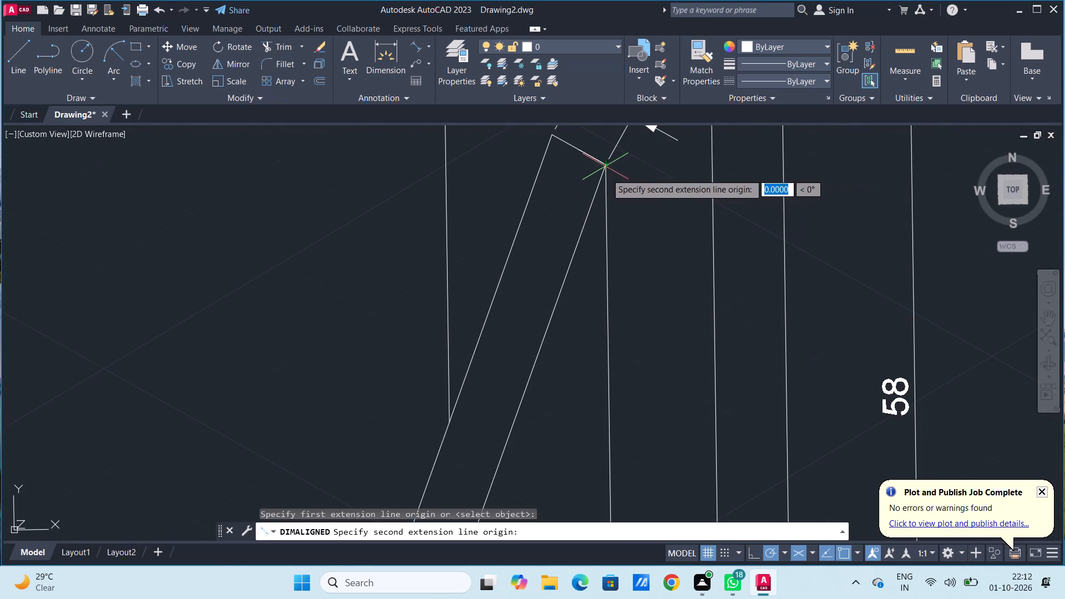
scroll(630, 322, down, 3)
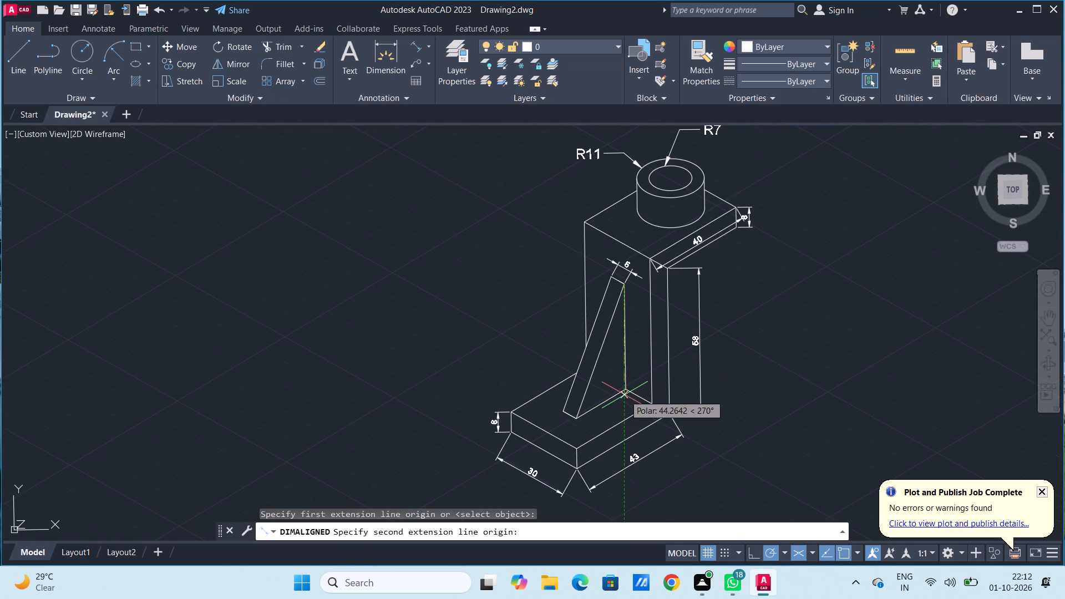
click(626, 389)
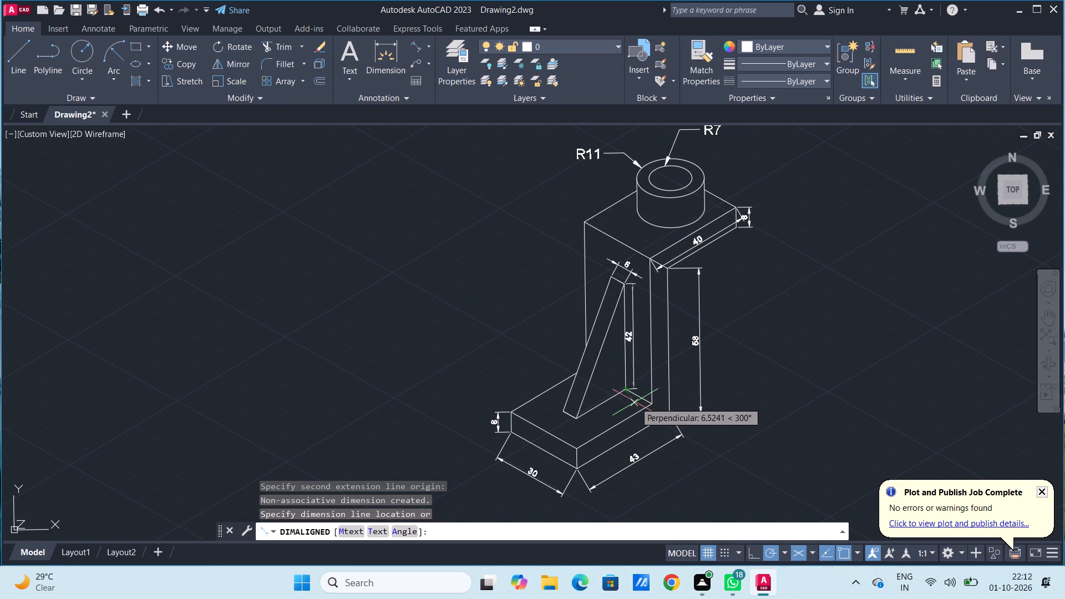
click(642, 389)
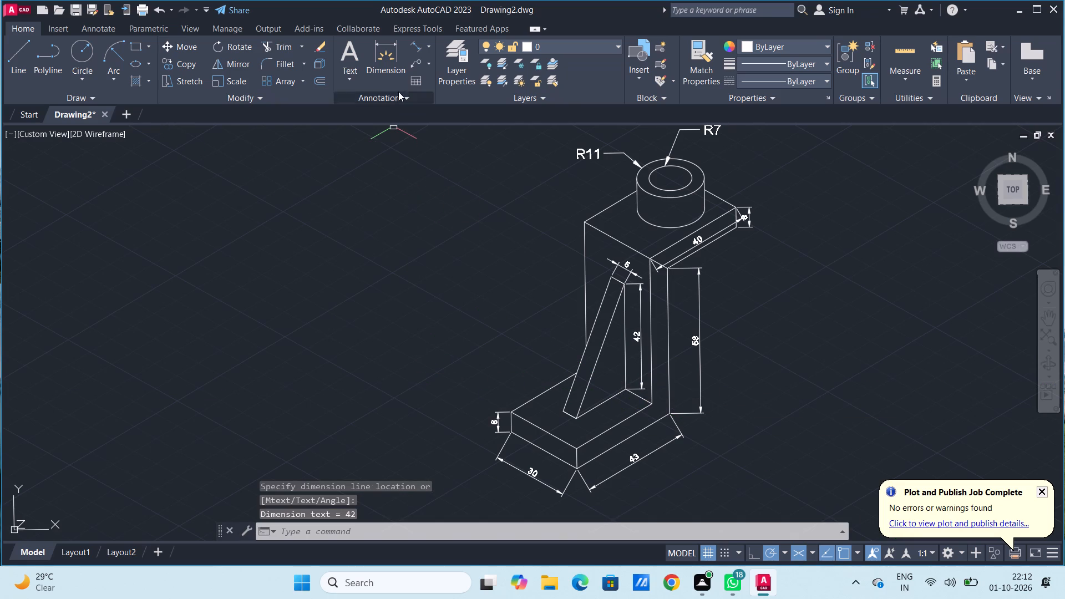
Add an aligned dimension for the rib's length along the base plate, from its lower front corner to the foot of its vertical edge.
click(413, 53)
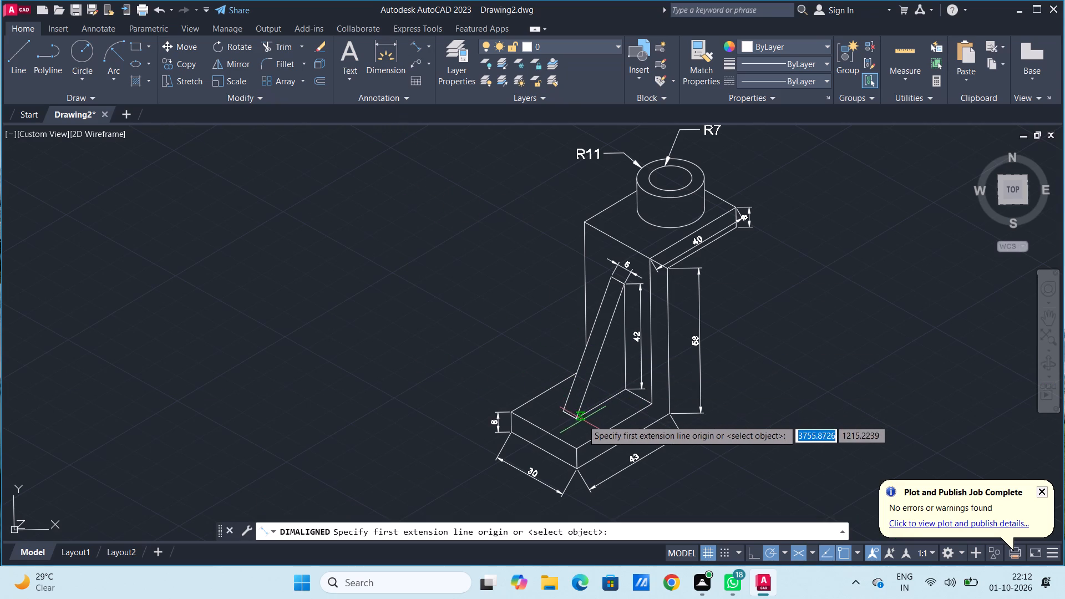
click(577, 419)
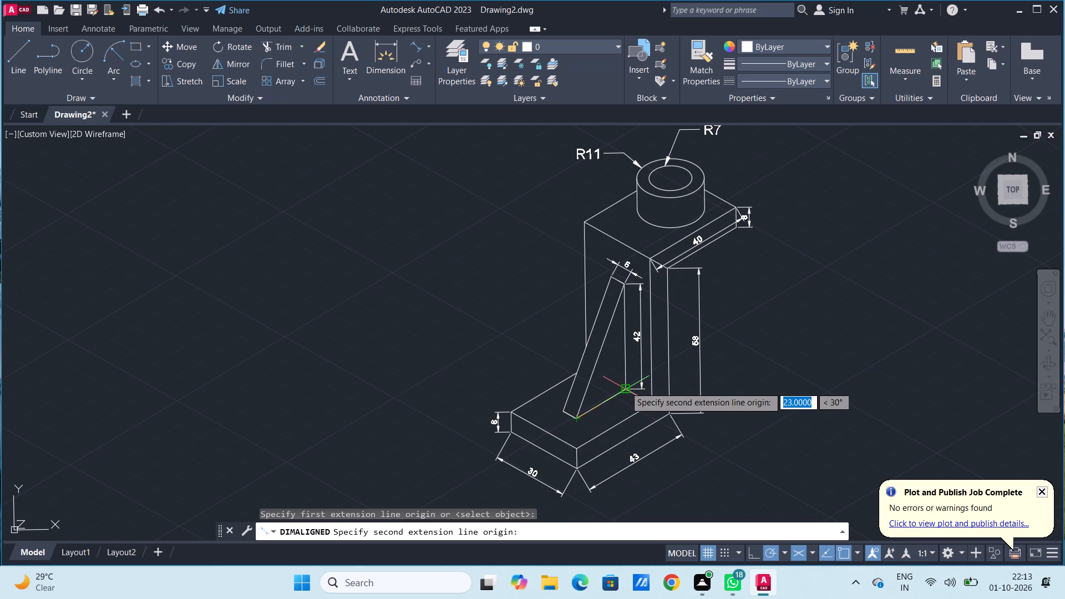
click(625, 387)
click(632, 402)
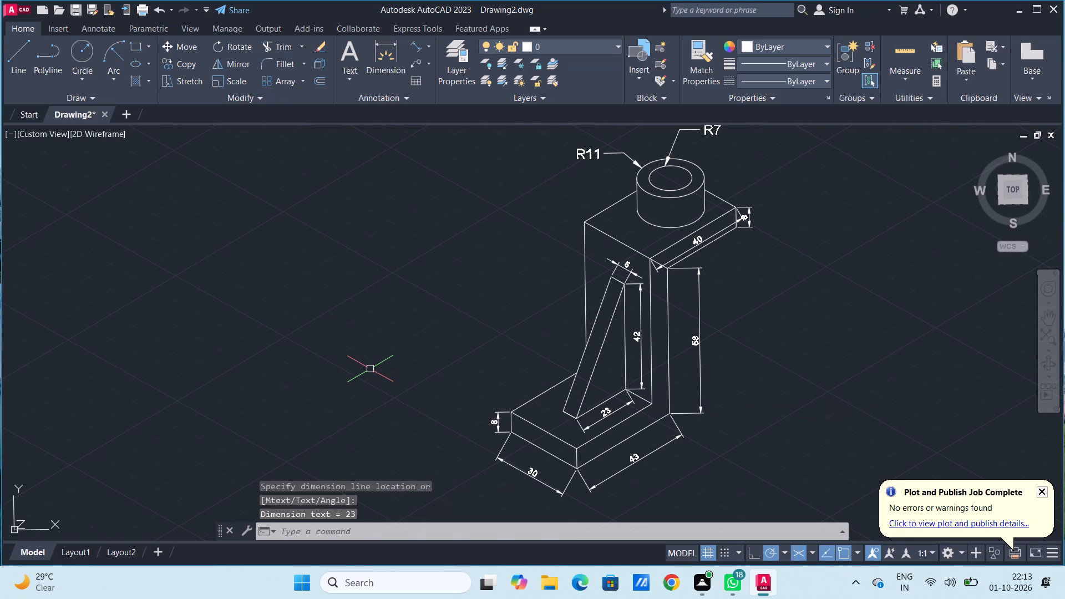
key(Escape)
key(Escape)
key(Escape)
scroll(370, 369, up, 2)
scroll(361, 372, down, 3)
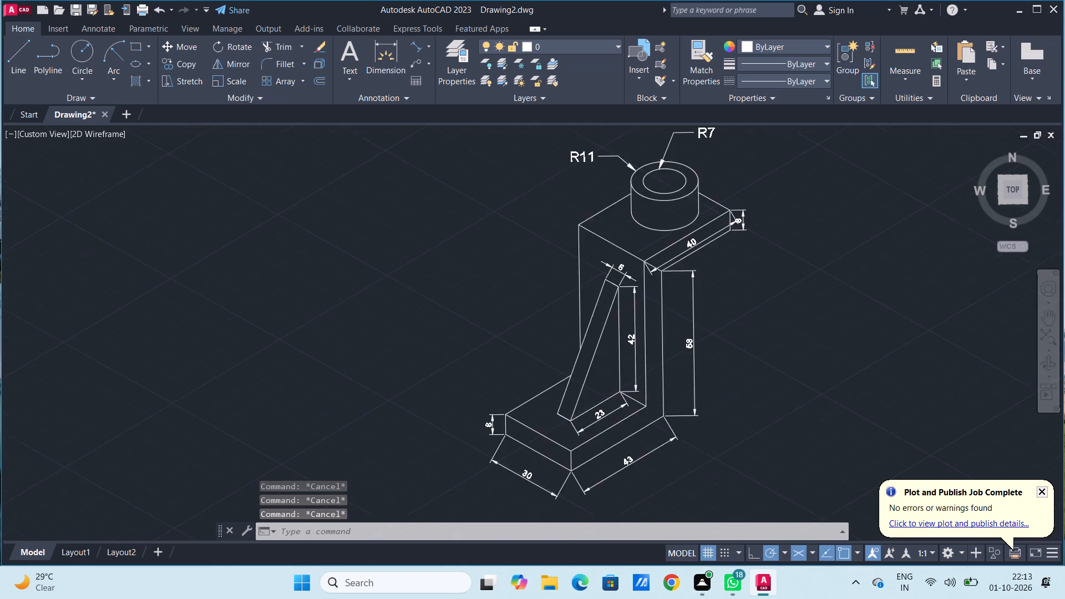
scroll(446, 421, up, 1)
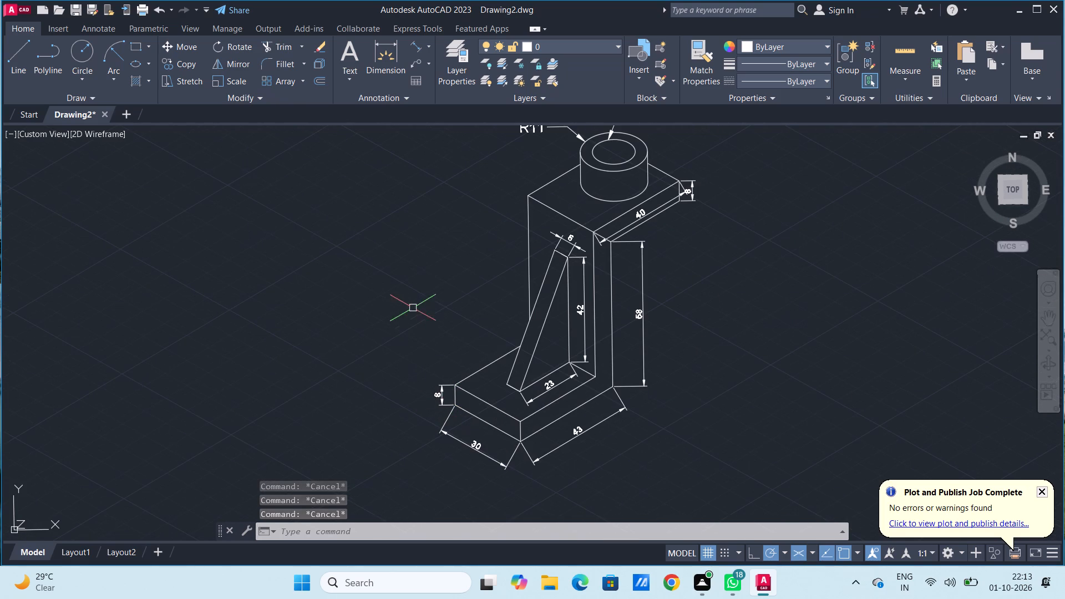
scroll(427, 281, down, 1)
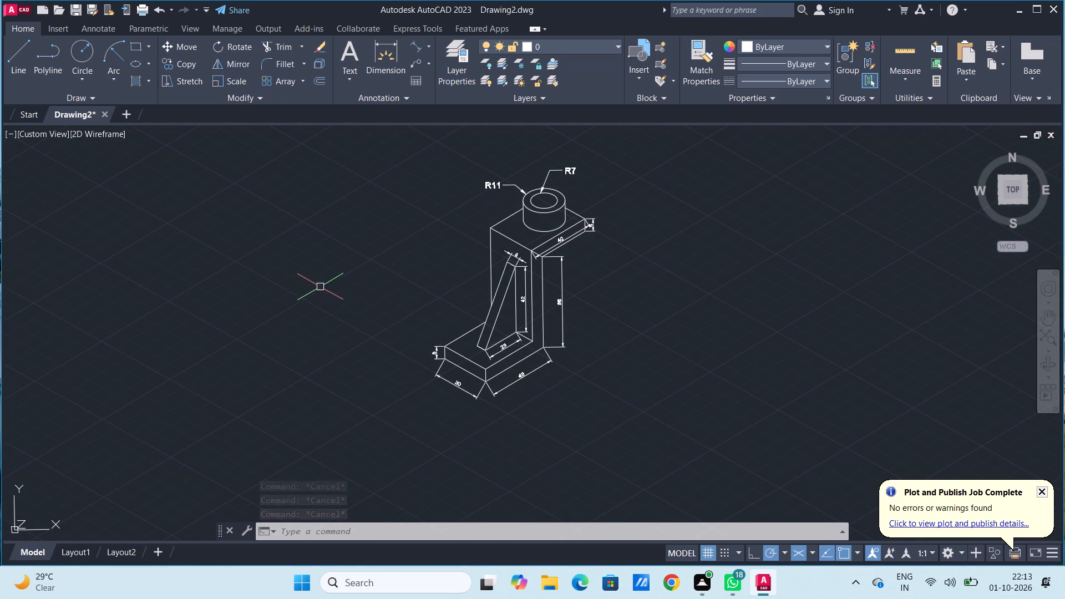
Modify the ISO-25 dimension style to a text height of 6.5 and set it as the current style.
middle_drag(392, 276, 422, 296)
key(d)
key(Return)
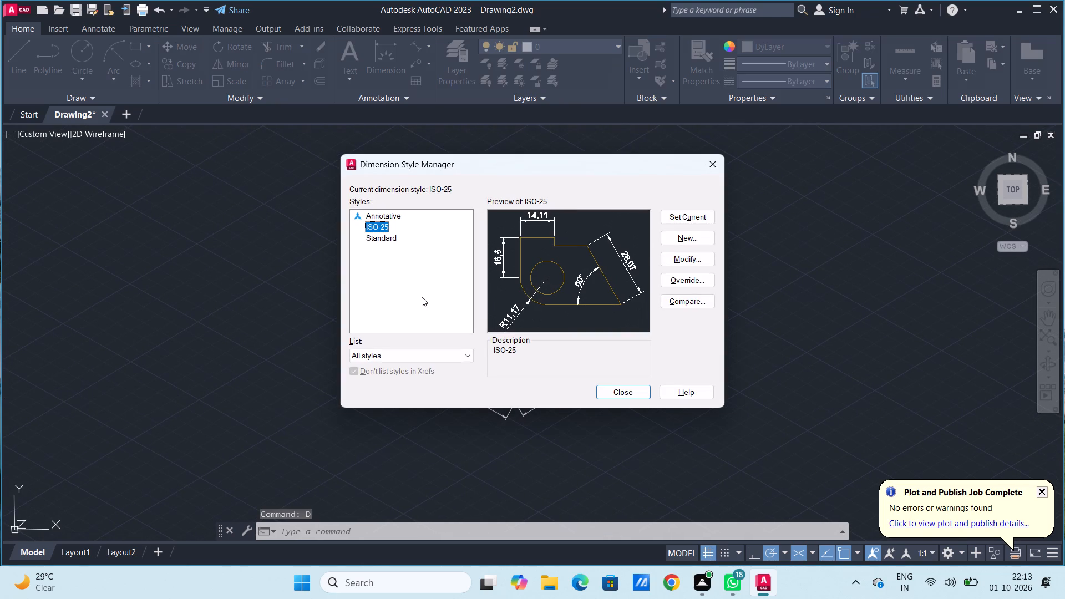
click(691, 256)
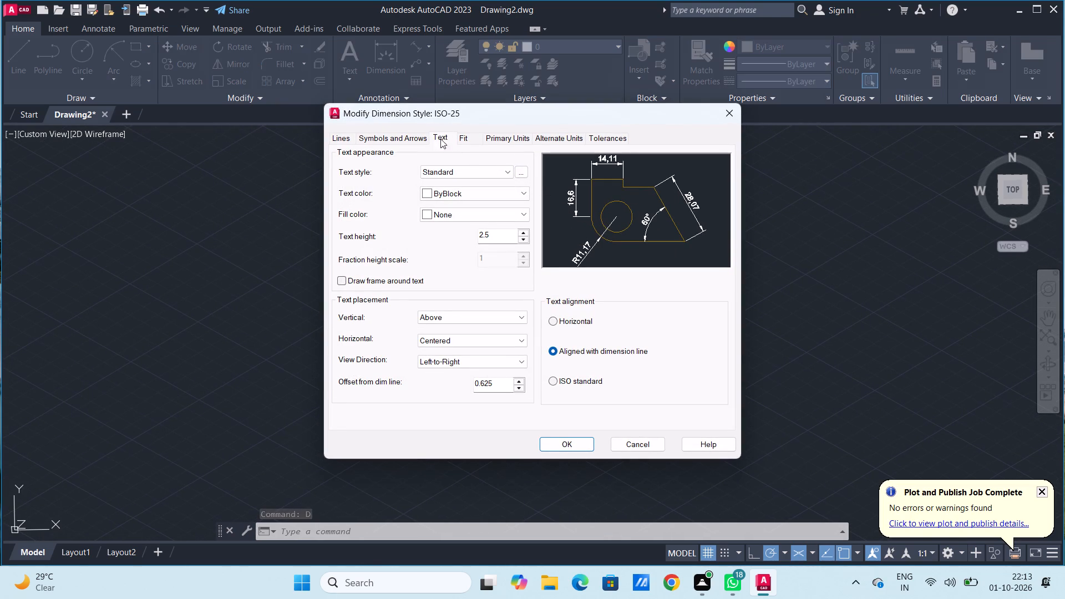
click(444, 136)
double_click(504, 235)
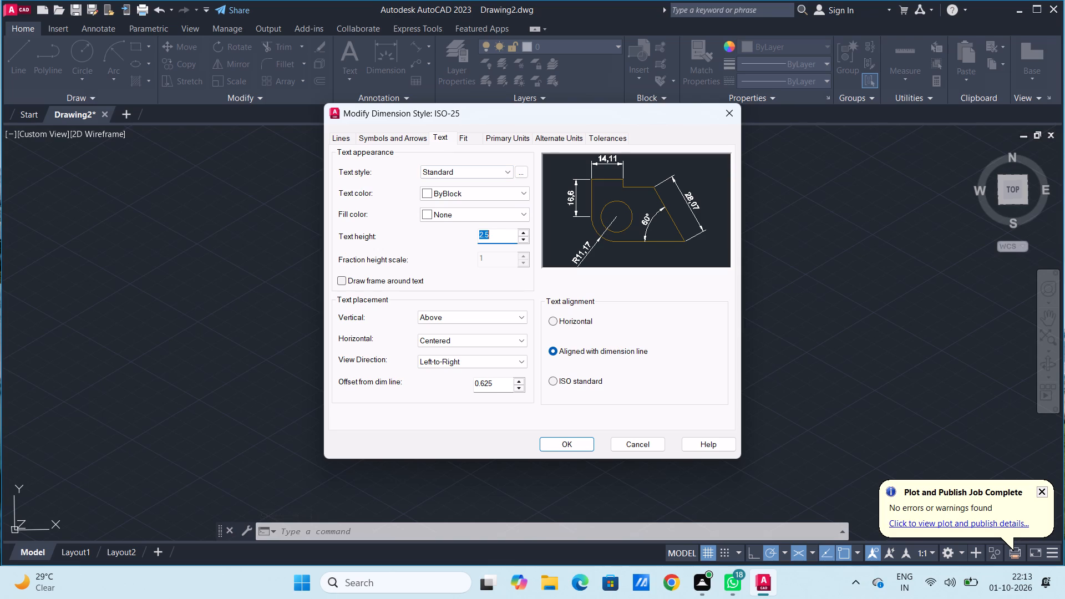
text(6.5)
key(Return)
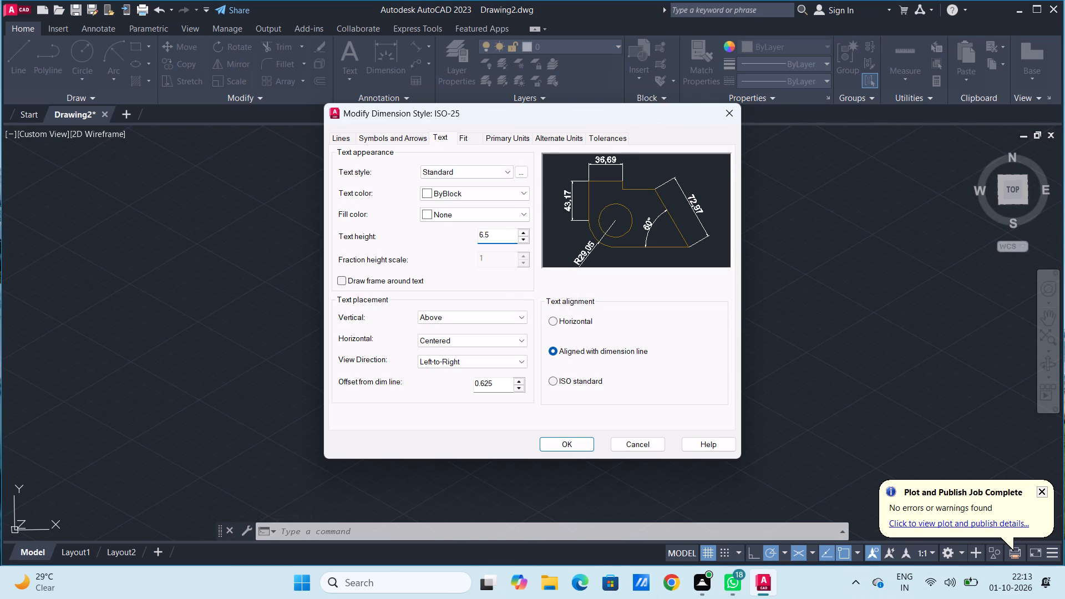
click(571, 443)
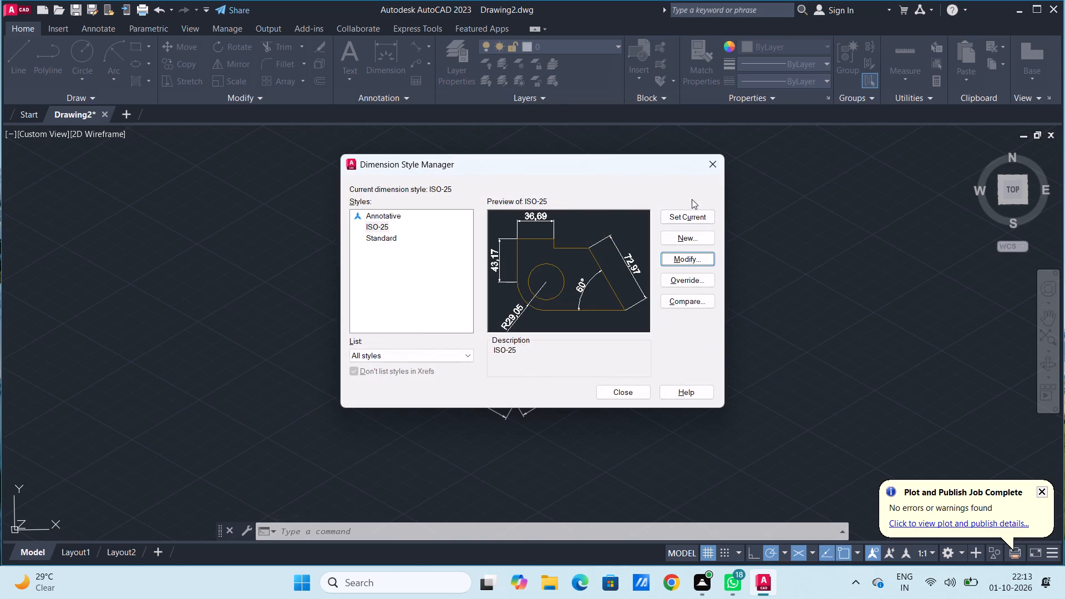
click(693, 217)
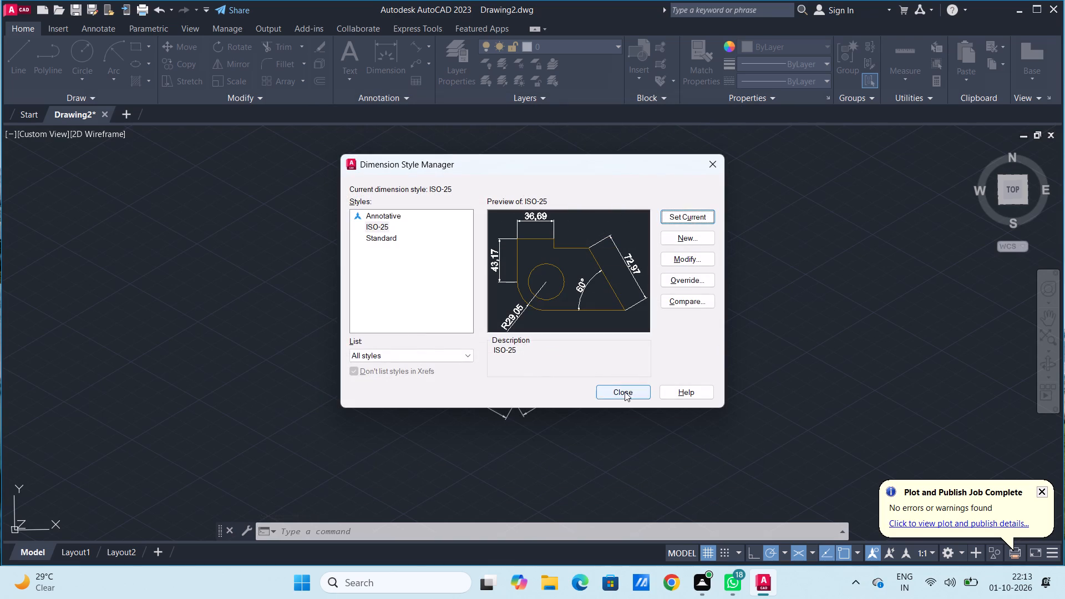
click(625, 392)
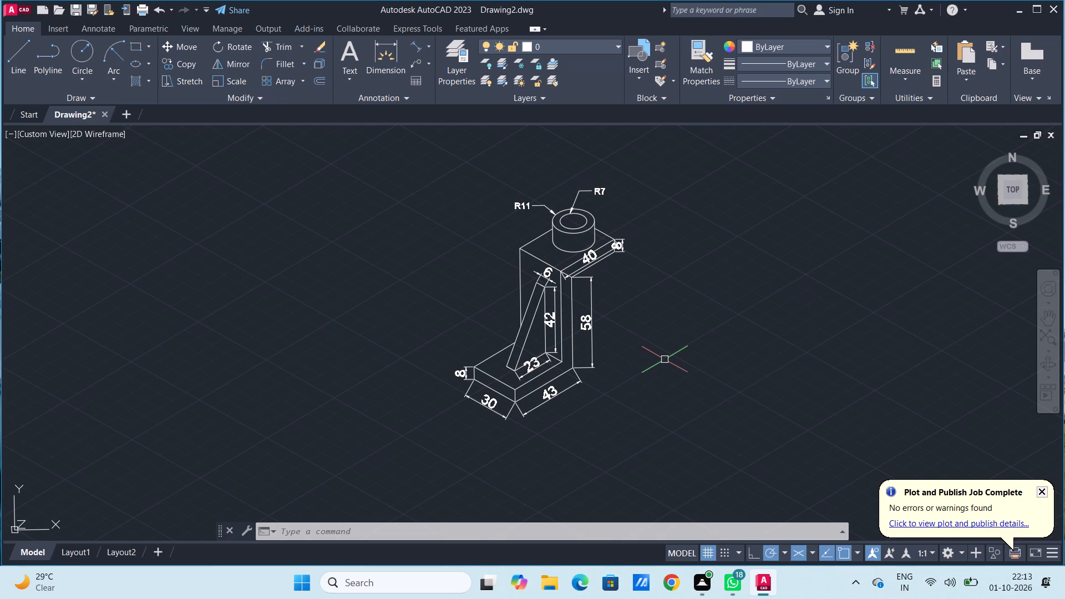
Modify the ISO-25 dimension style to a text height of 6 and set it as the current style.
key(d)
key(Return)
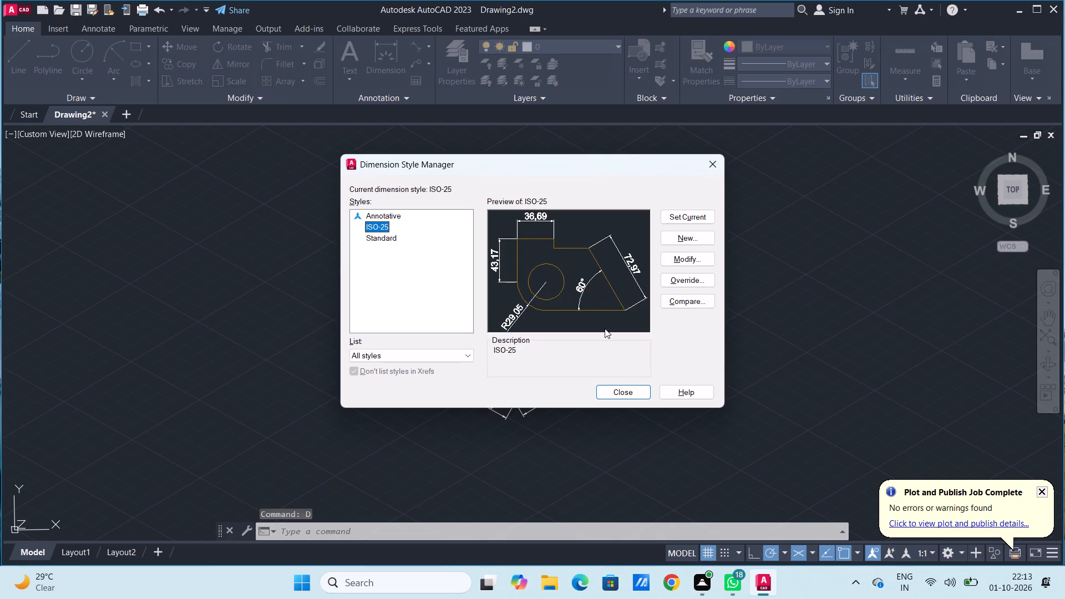
click(673, 258)
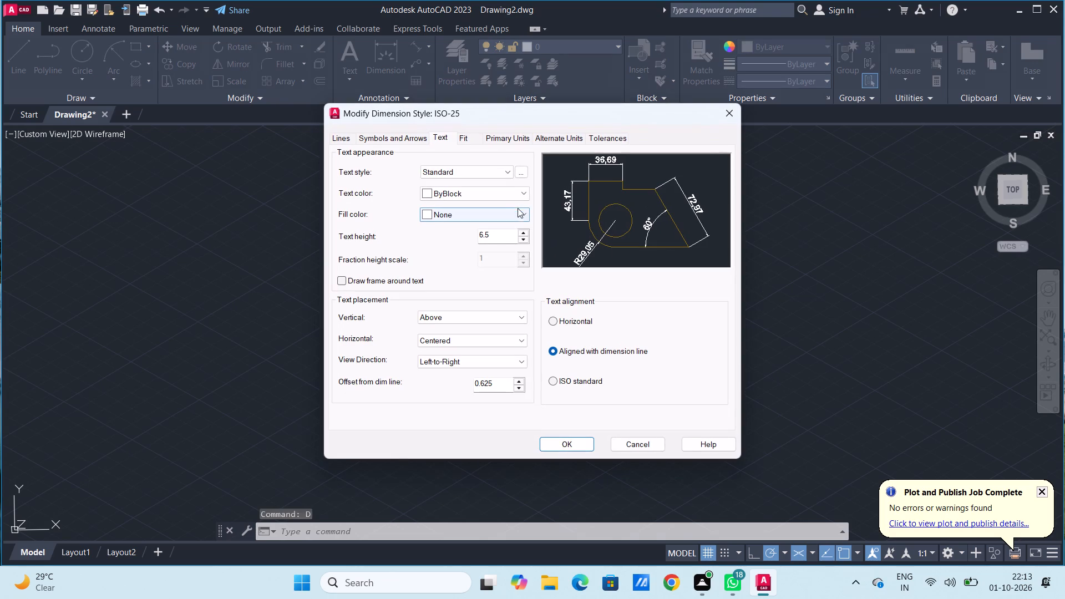
click(440, 135)
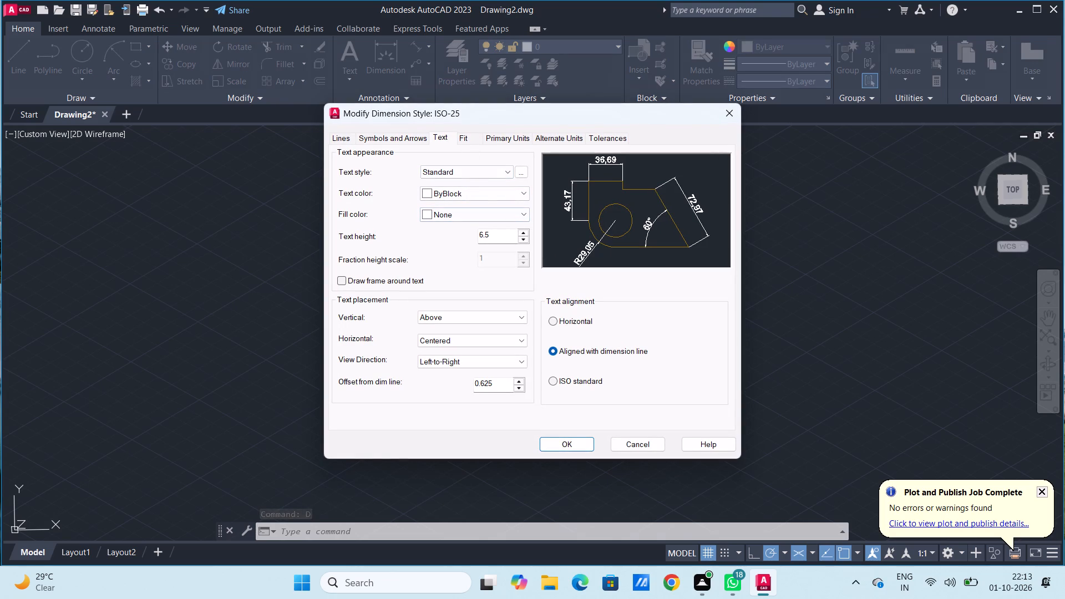
double_click(507, 232)
key(6)
key(Return)
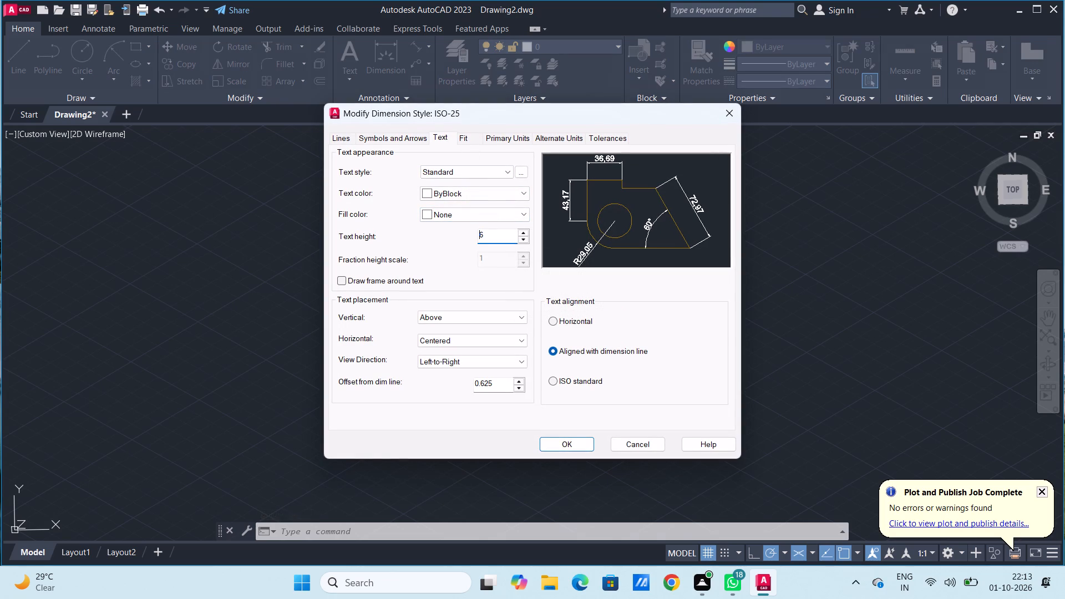
click(568, 438)
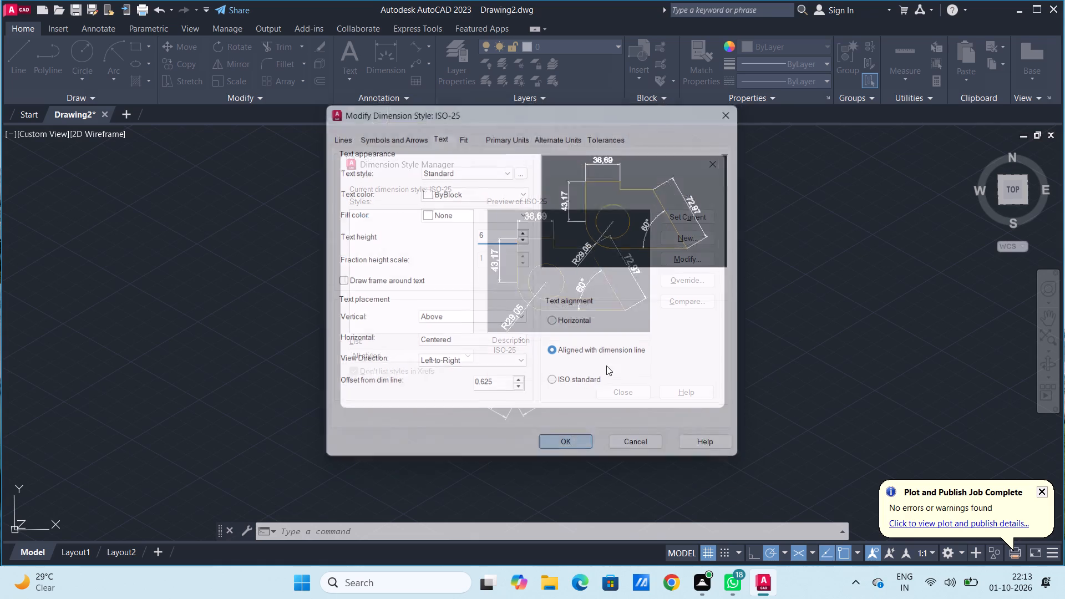
click(704, 211)
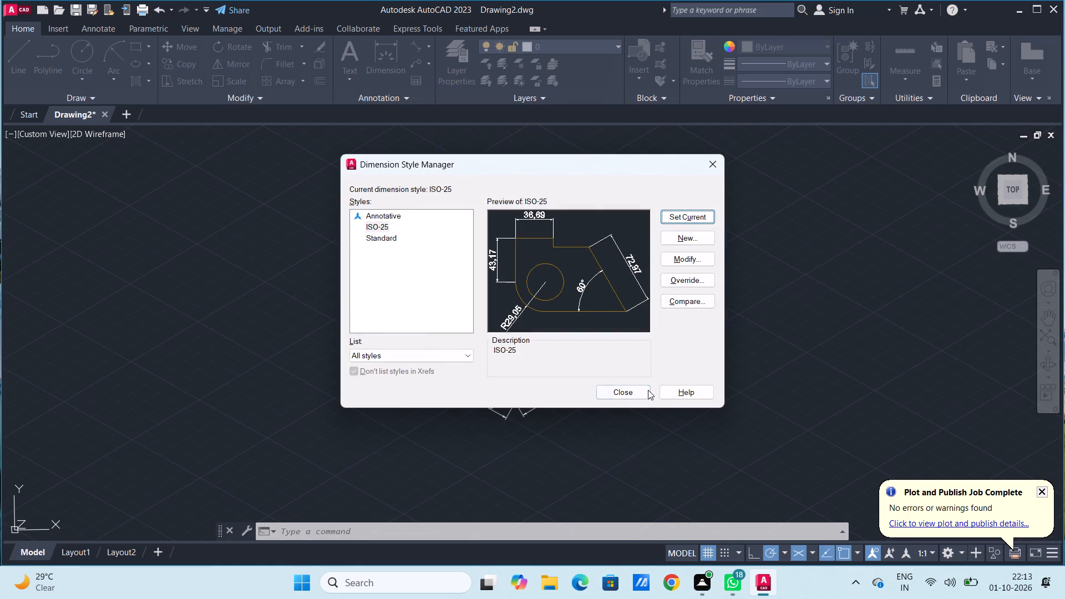
click(621, 394)
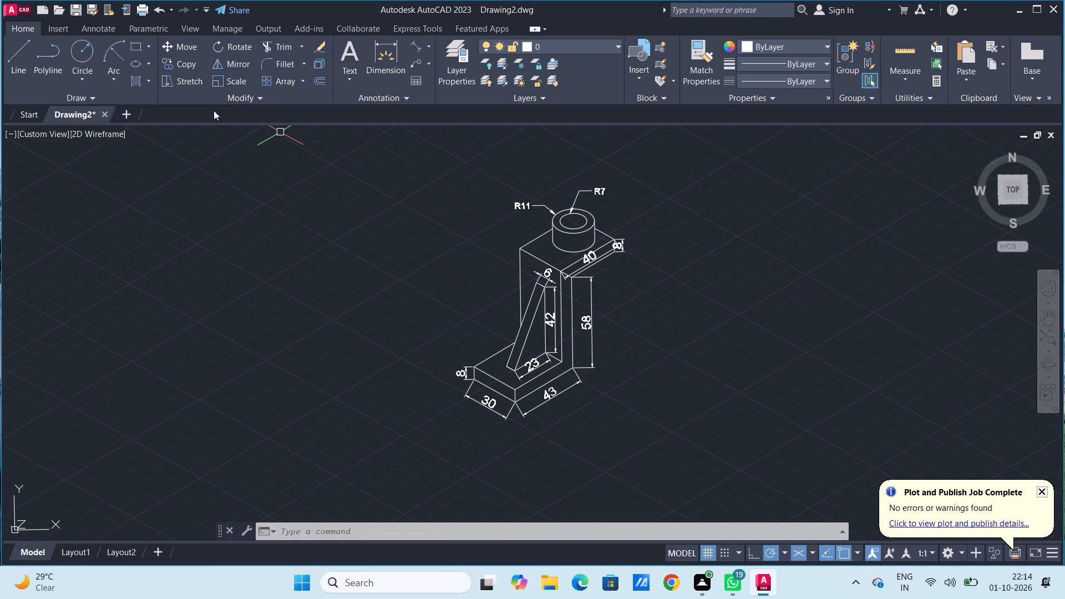
Add an aligned dimension on the top face from the midpoint of its front-left edge to the centre of the boss's base ellipse.
click(412, 44)
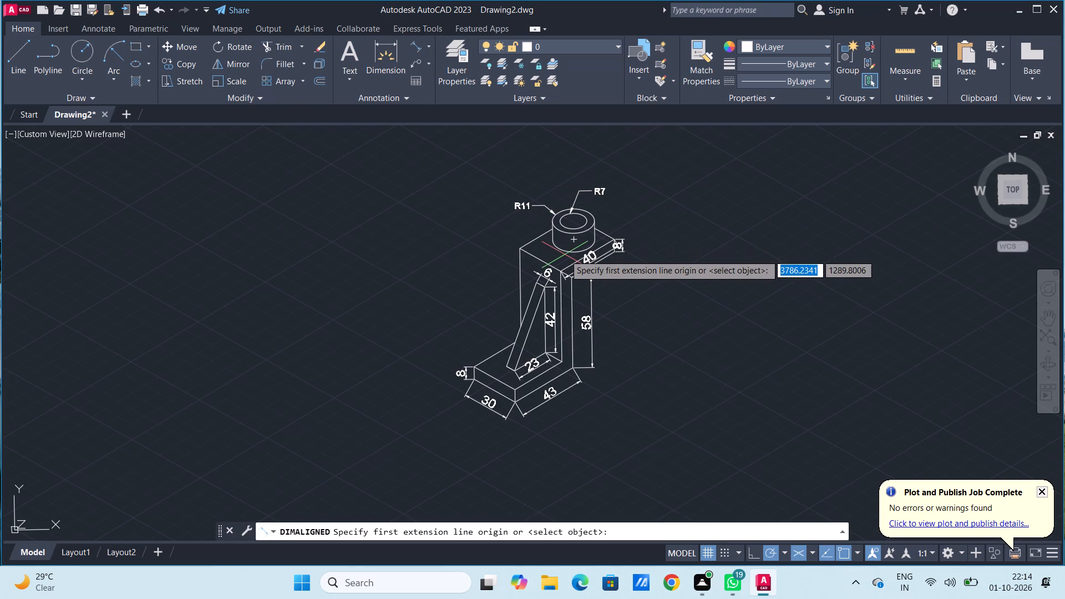
scroll(565, 255, up, 1)
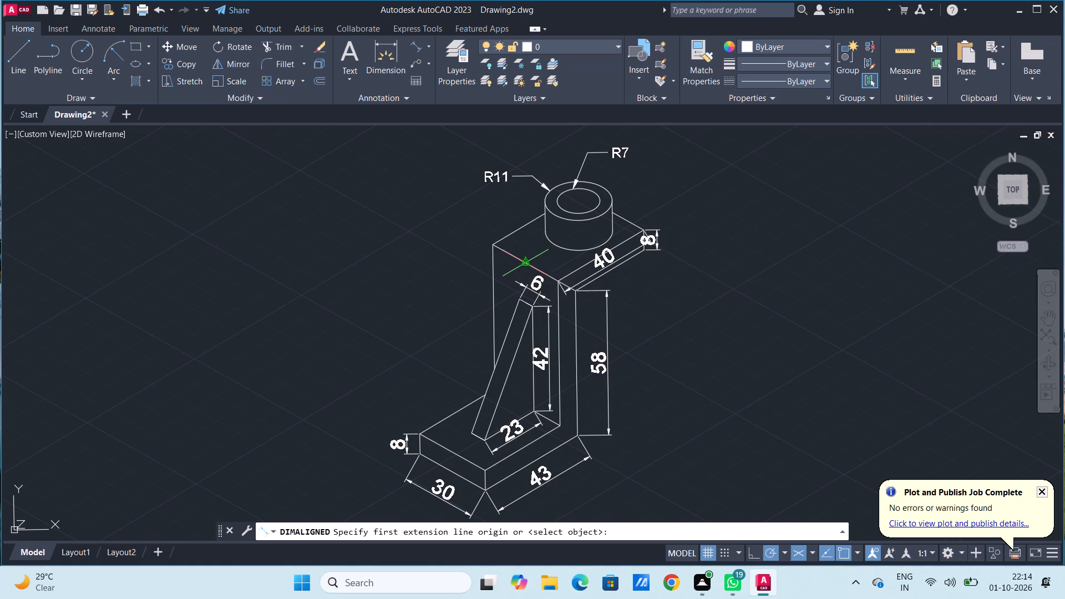
click(525, 265)
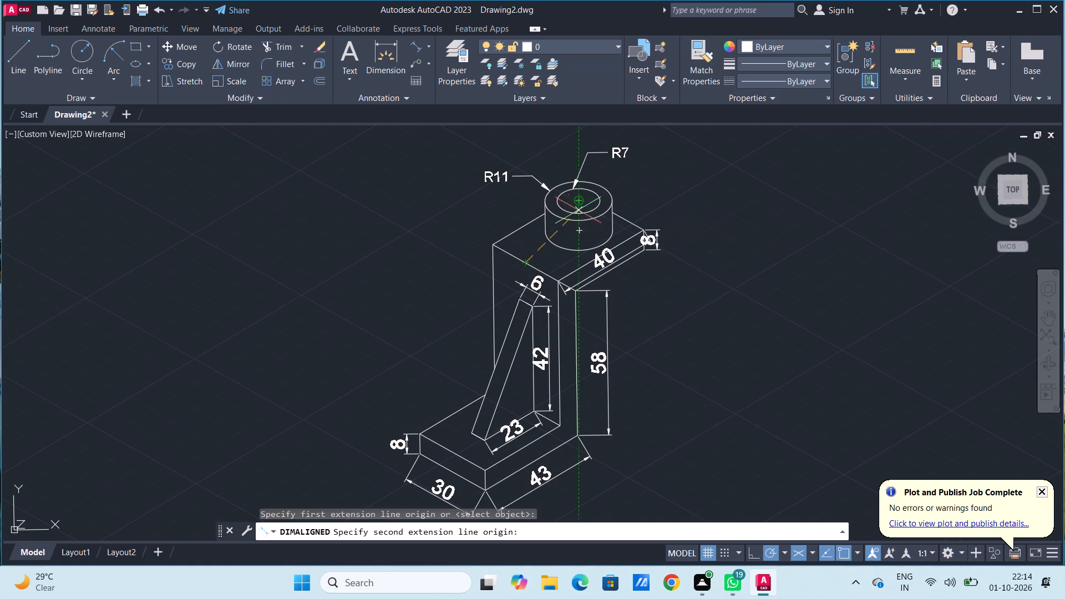
click(577, 232)
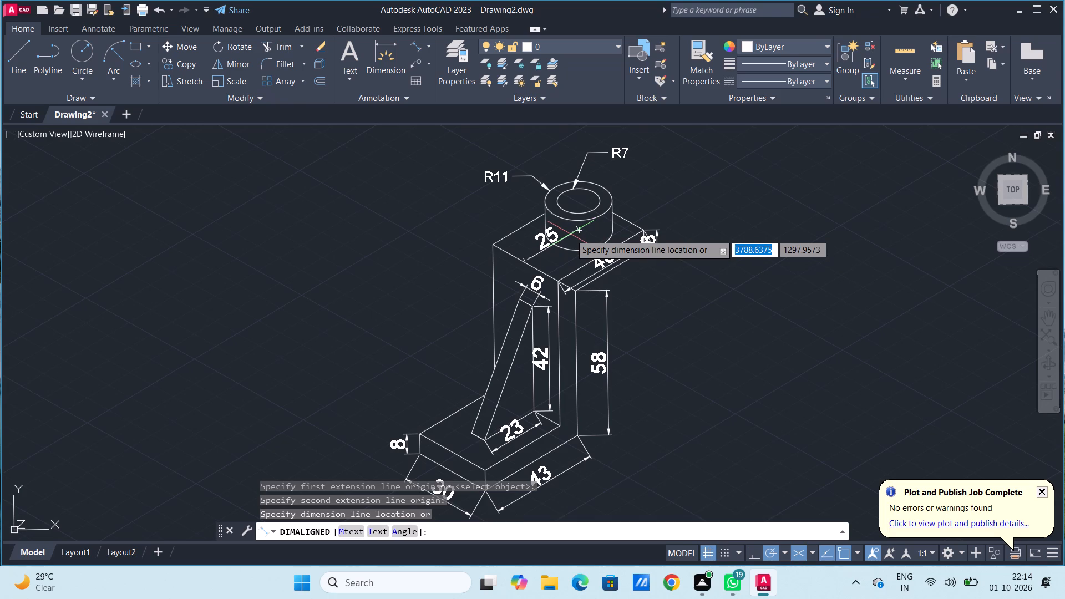
click(570, 234)
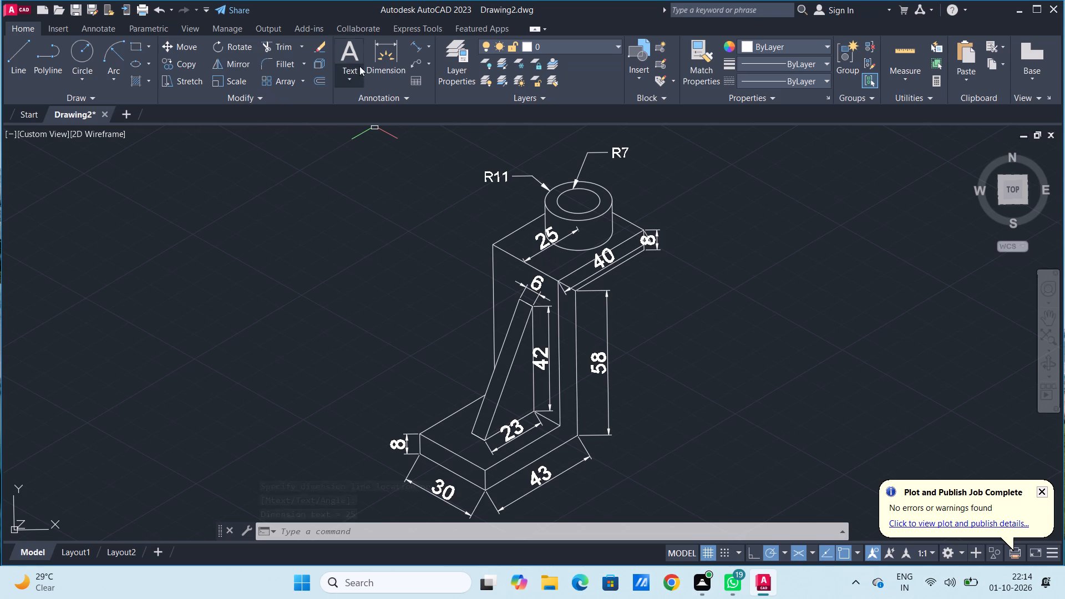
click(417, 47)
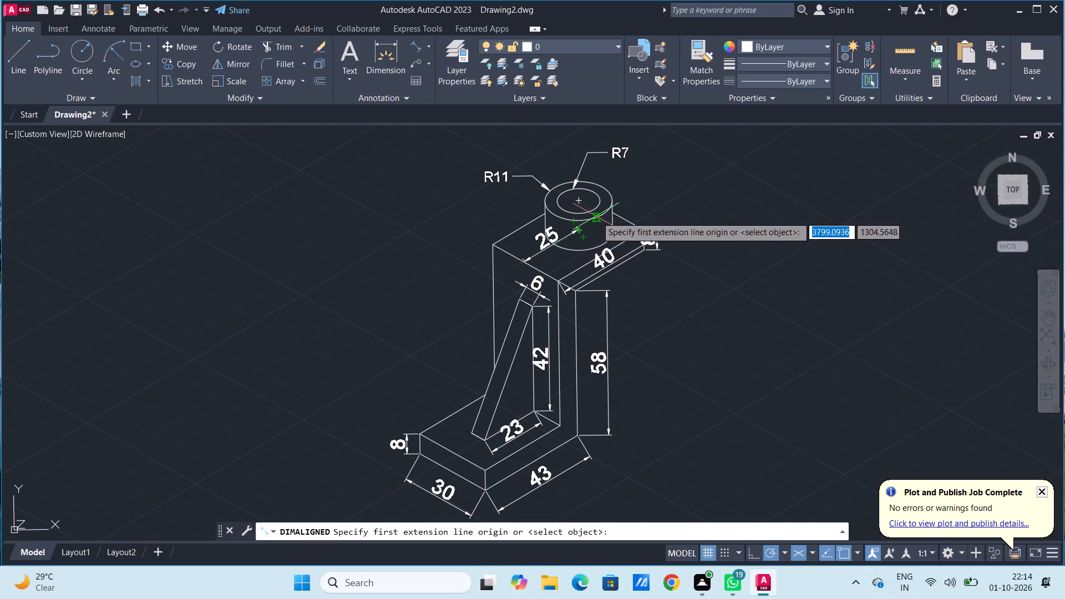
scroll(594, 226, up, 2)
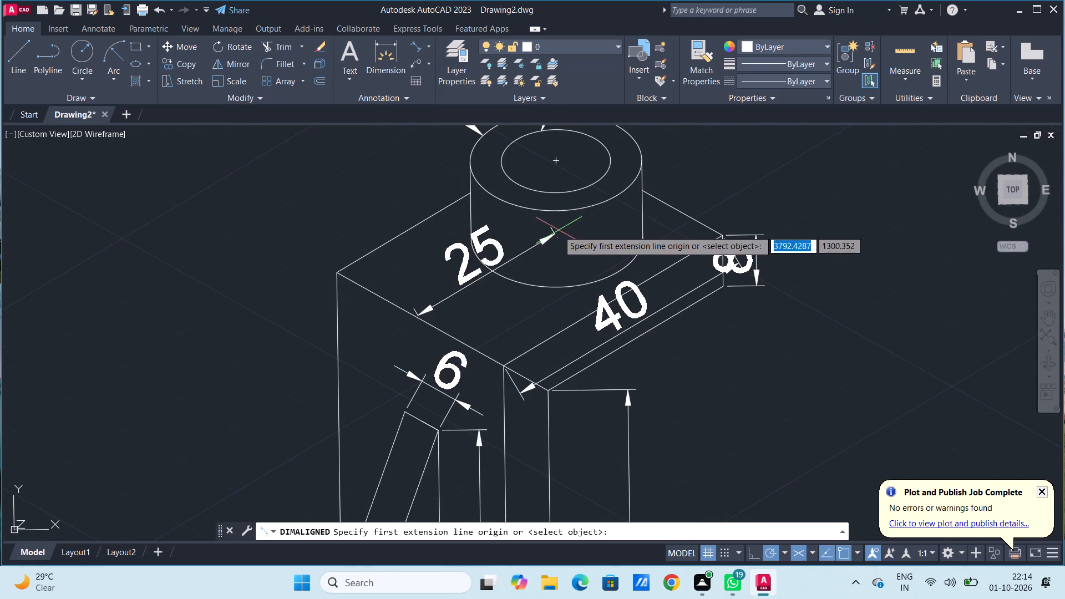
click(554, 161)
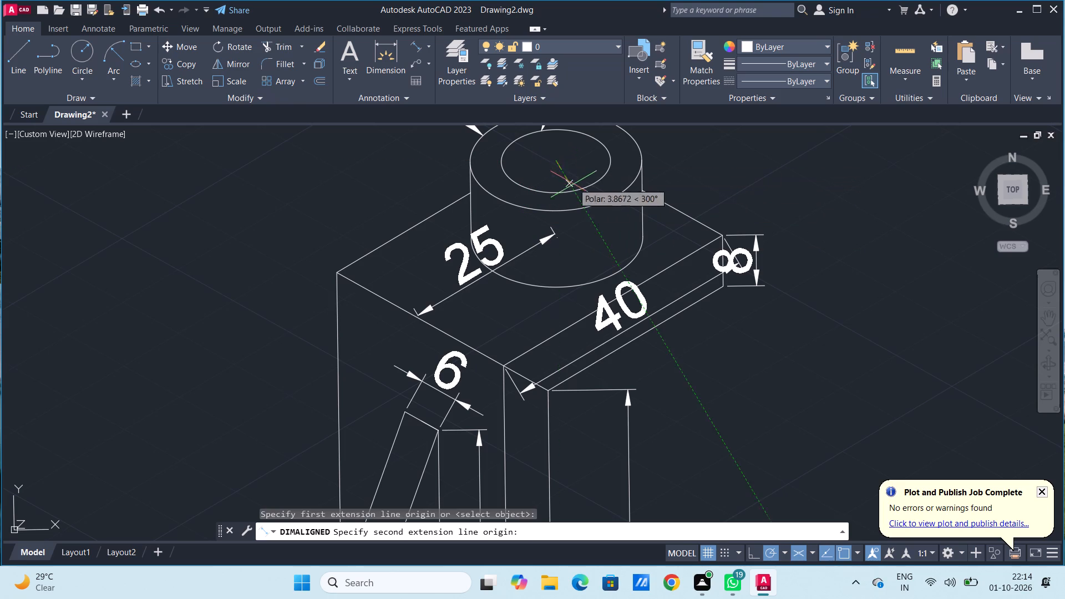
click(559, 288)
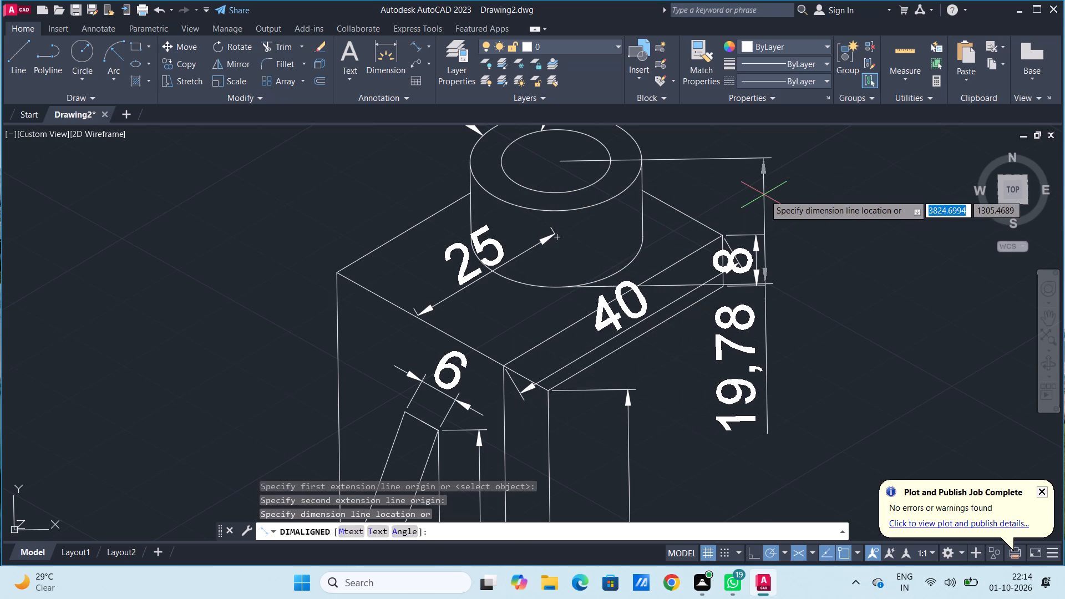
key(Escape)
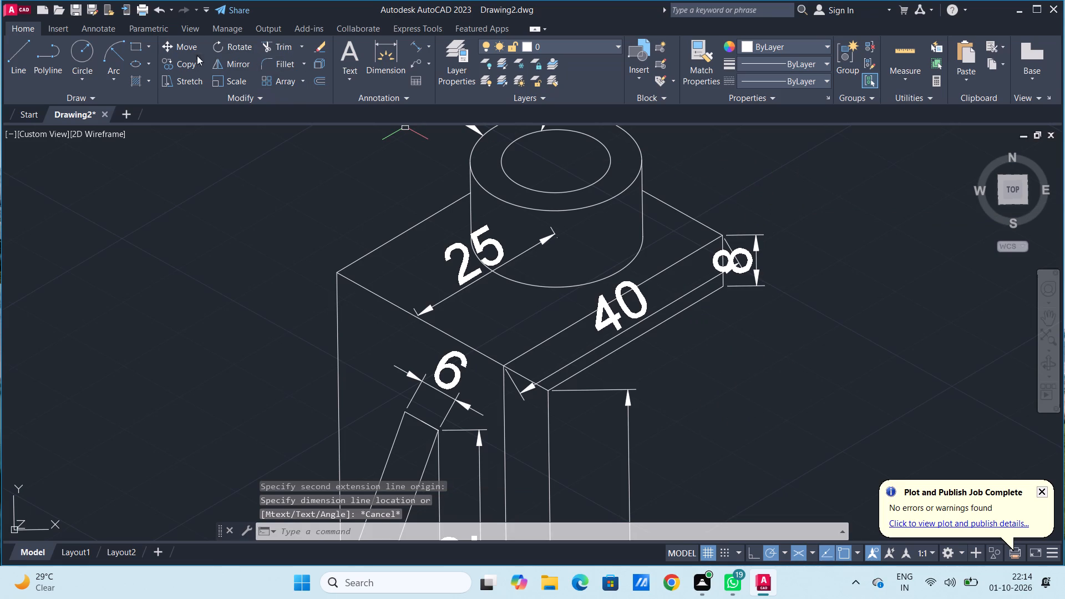
Add an aligned dimension for the boss's height along its right vertical edge, placed just right of the boss.
click(417, 45)
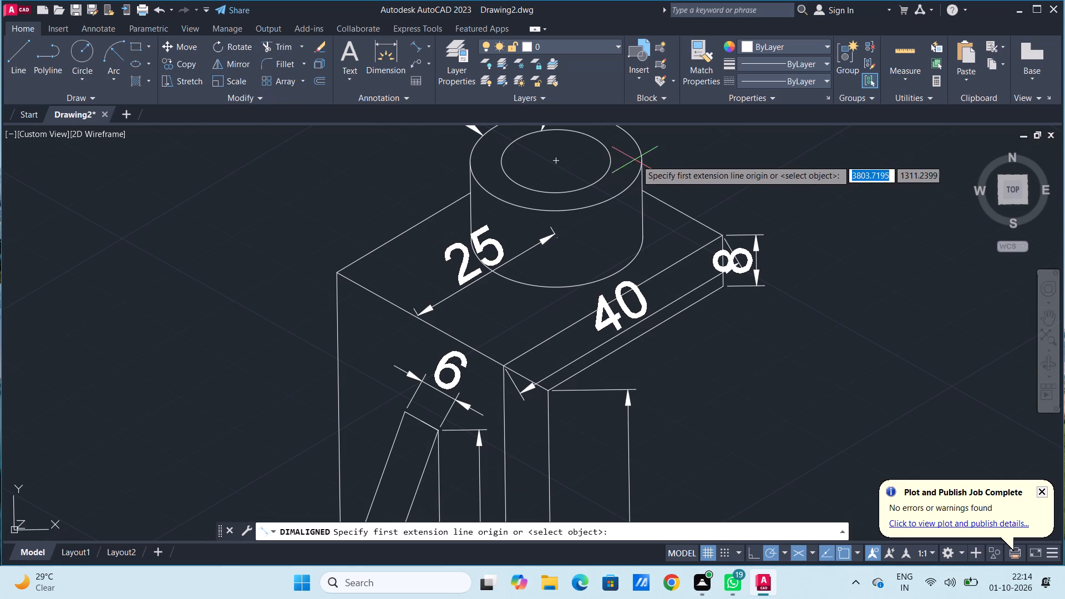
click(640, 162)
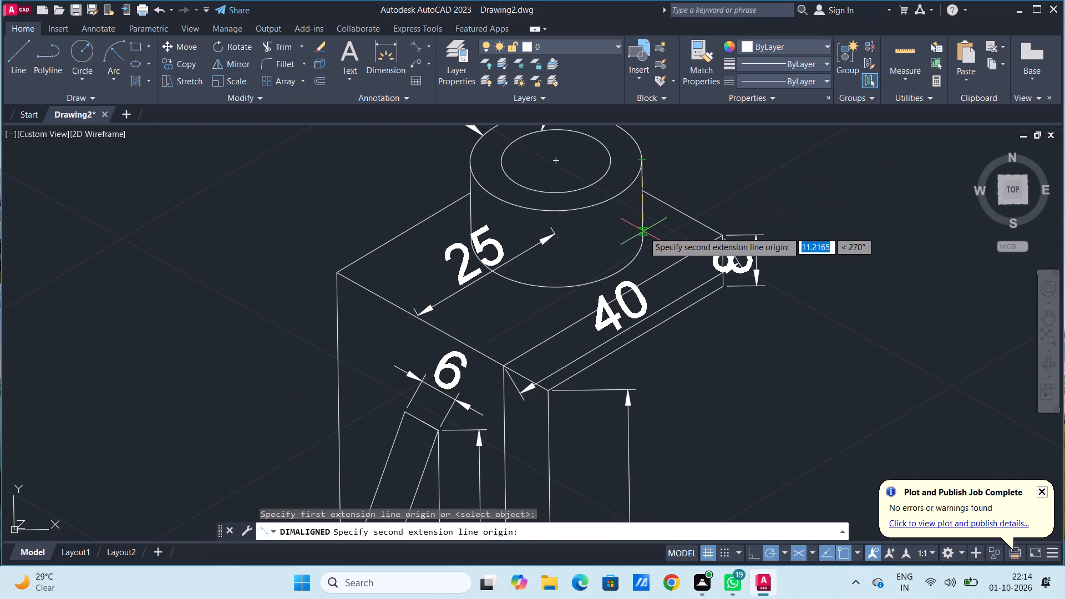
click(646, 239)
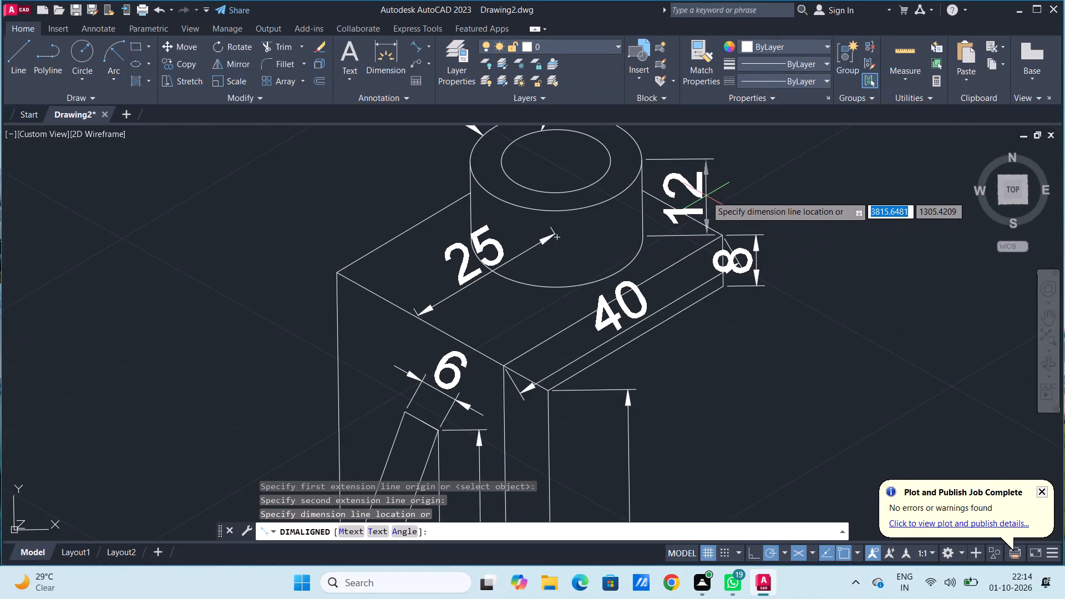
click(702, 195)
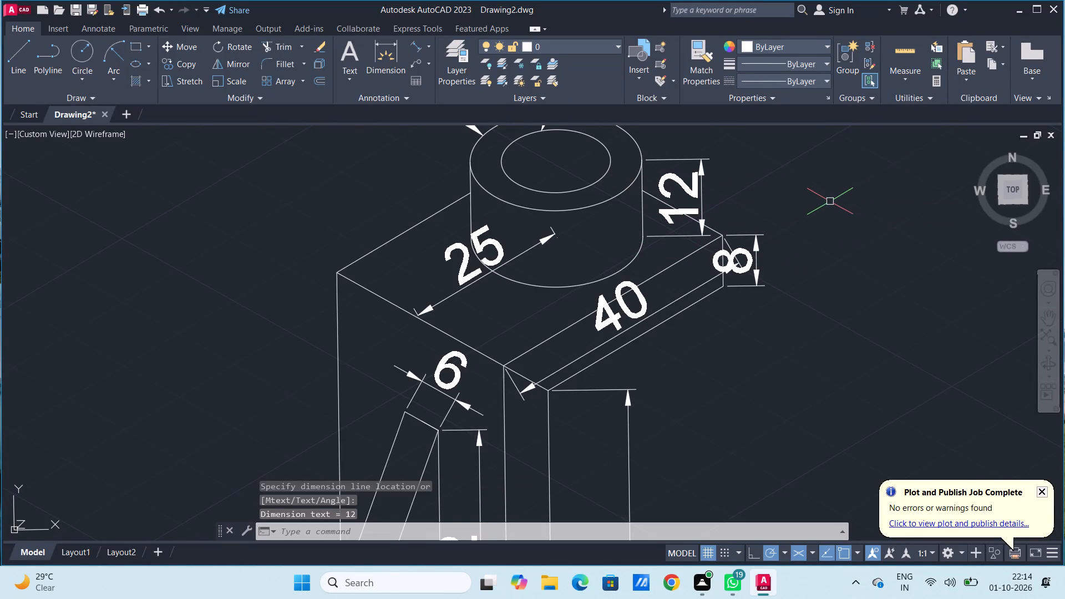
key(Escape)
Examine the whole dimensioned part and the legibility and placement of its dimensions and radius notes.
scroll(827, 204, up, 3)
scroll(762, 224, down, 5)
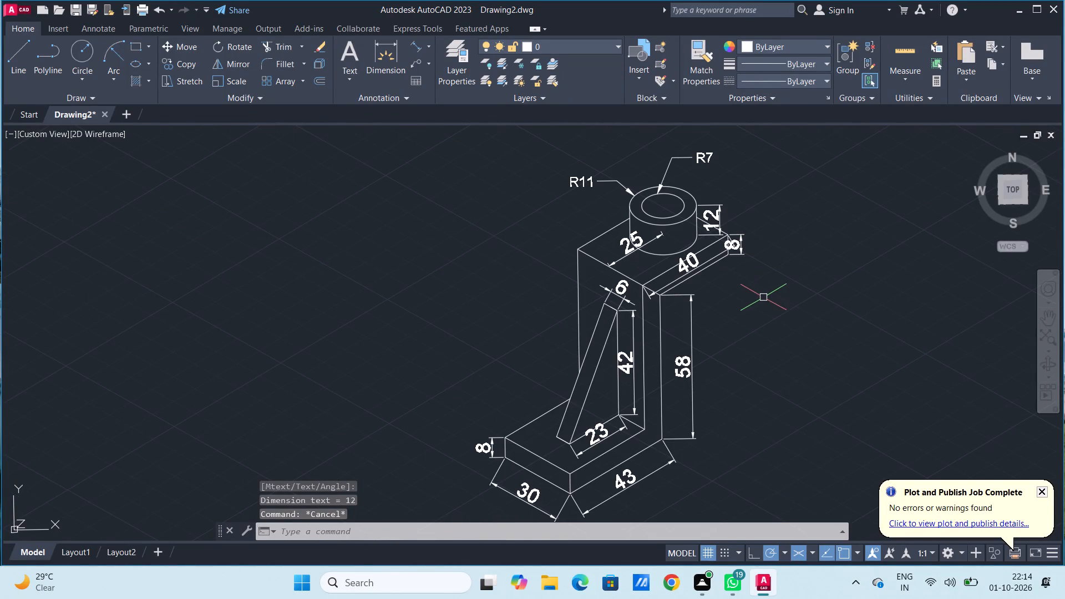
scroll(802, 334, down, 1)
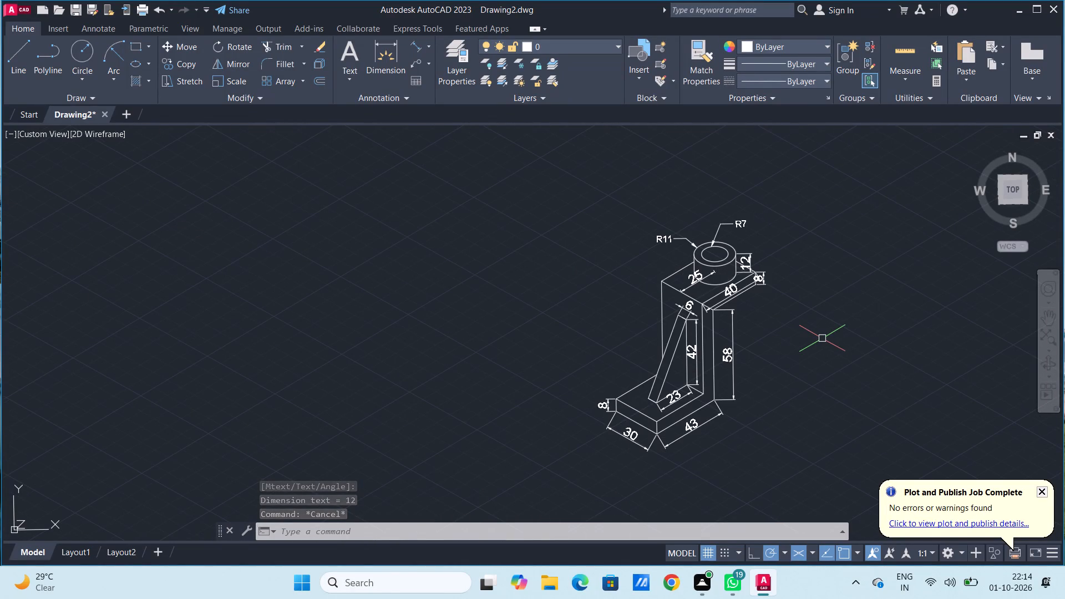
scroll(822, 338, up, 1)
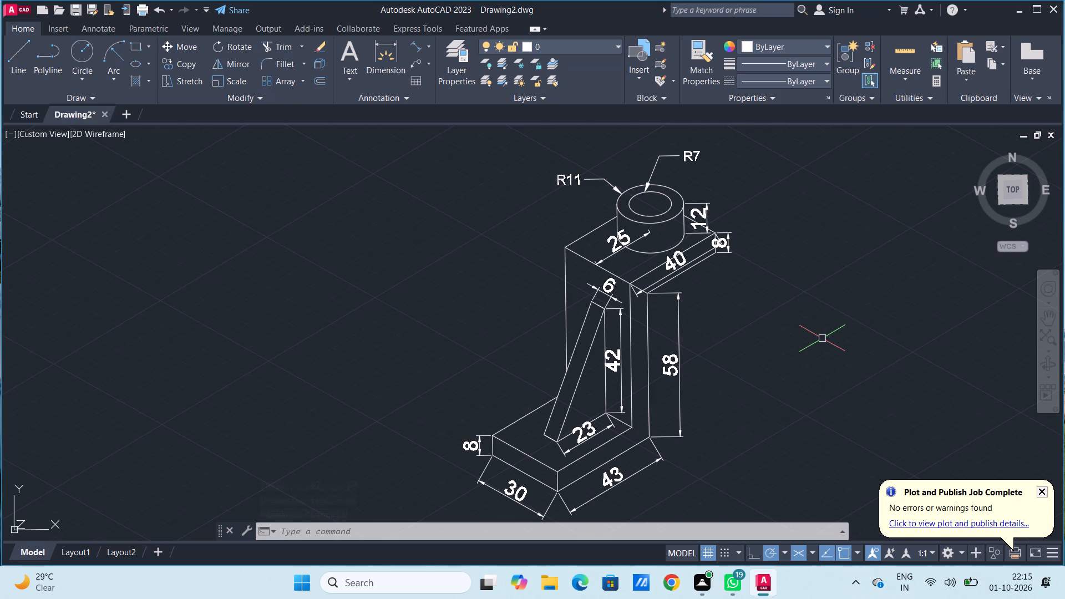
scroll(822, 338, down, 1)
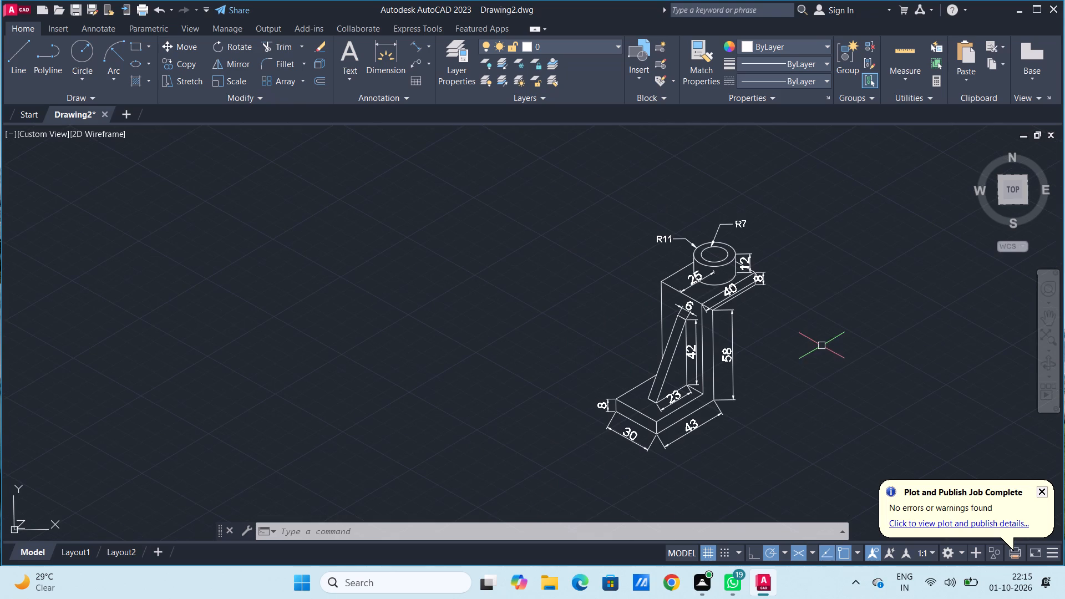
middle_drag(808, 340, 713, 340)
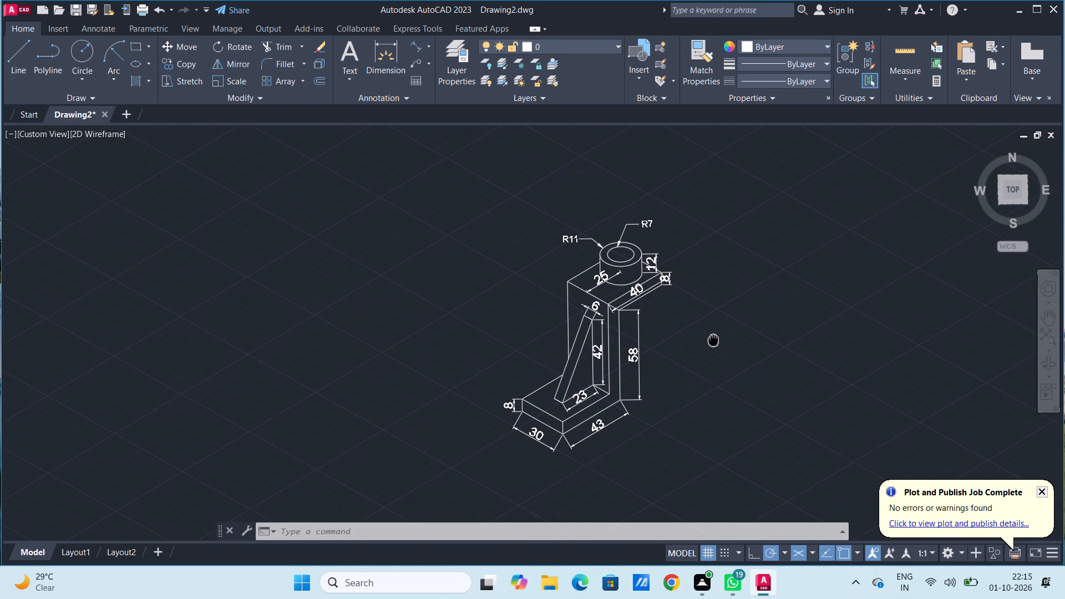
middle_drag(713, 340, 713, 339)
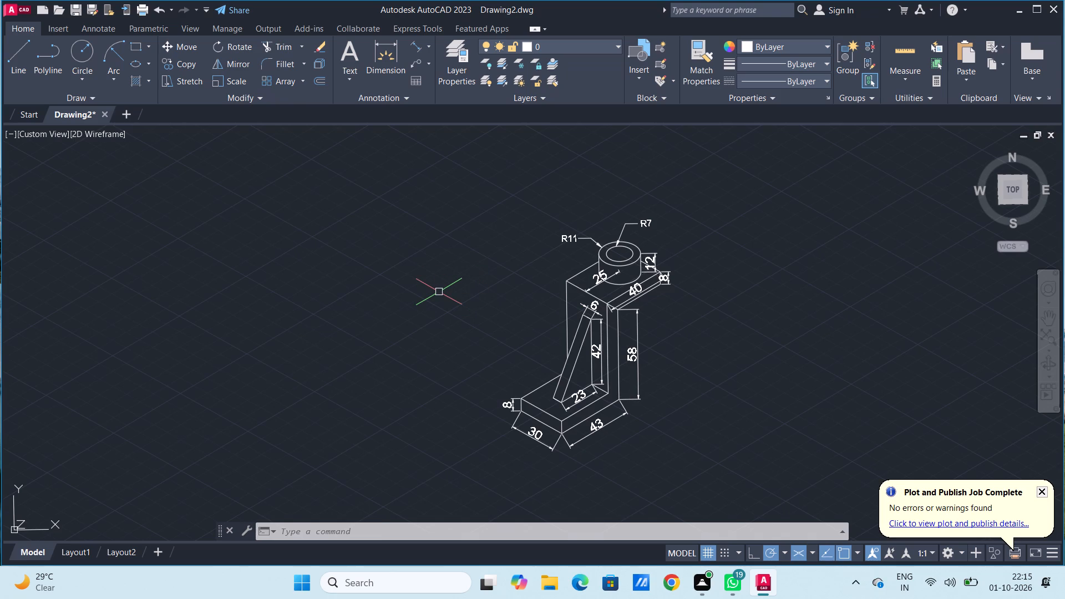
key(Escape)
key(Escape)
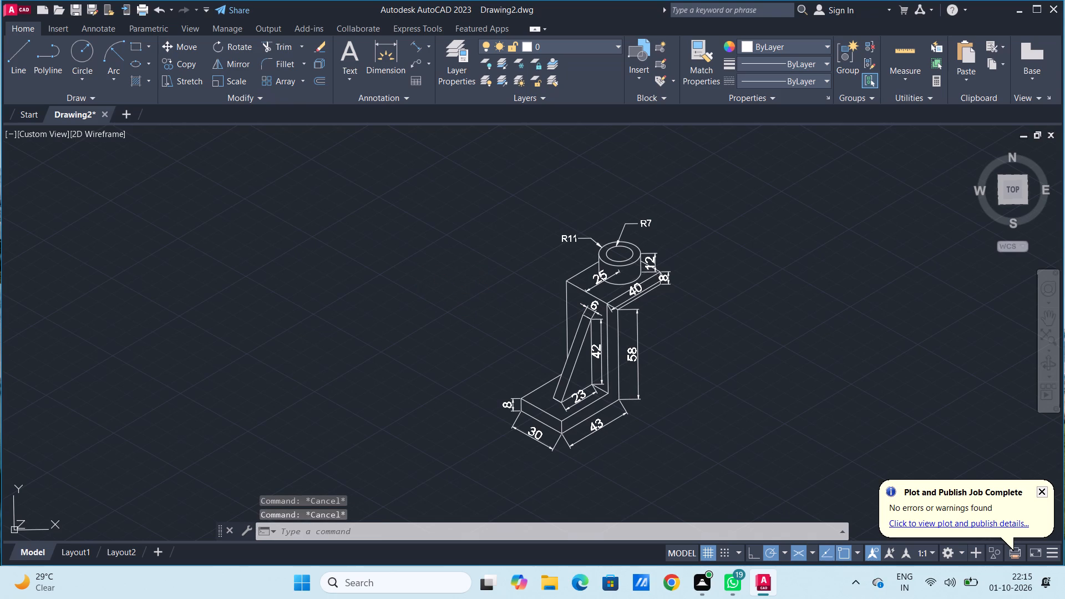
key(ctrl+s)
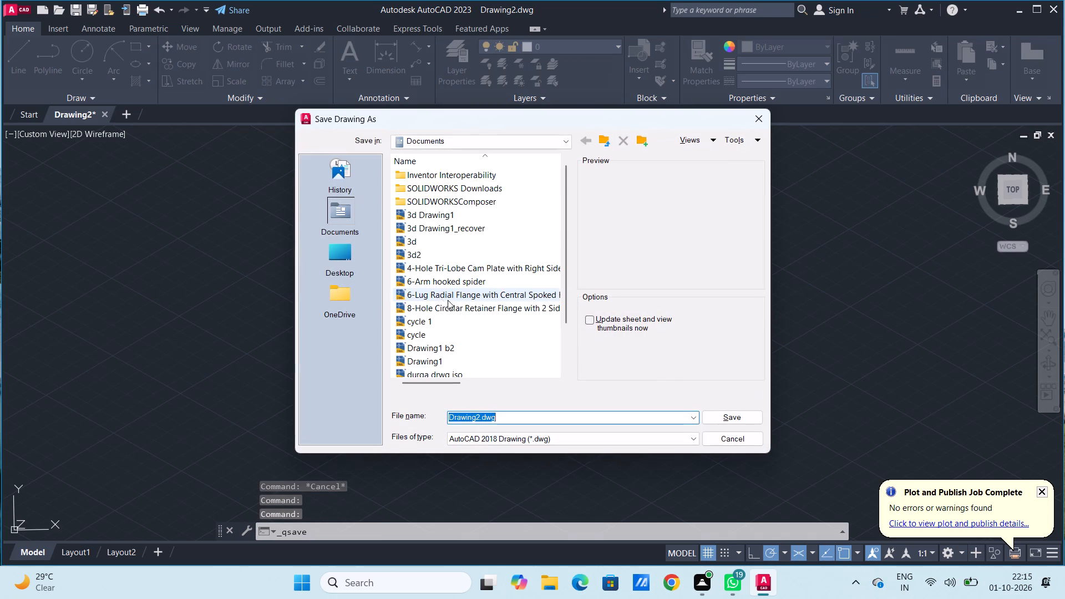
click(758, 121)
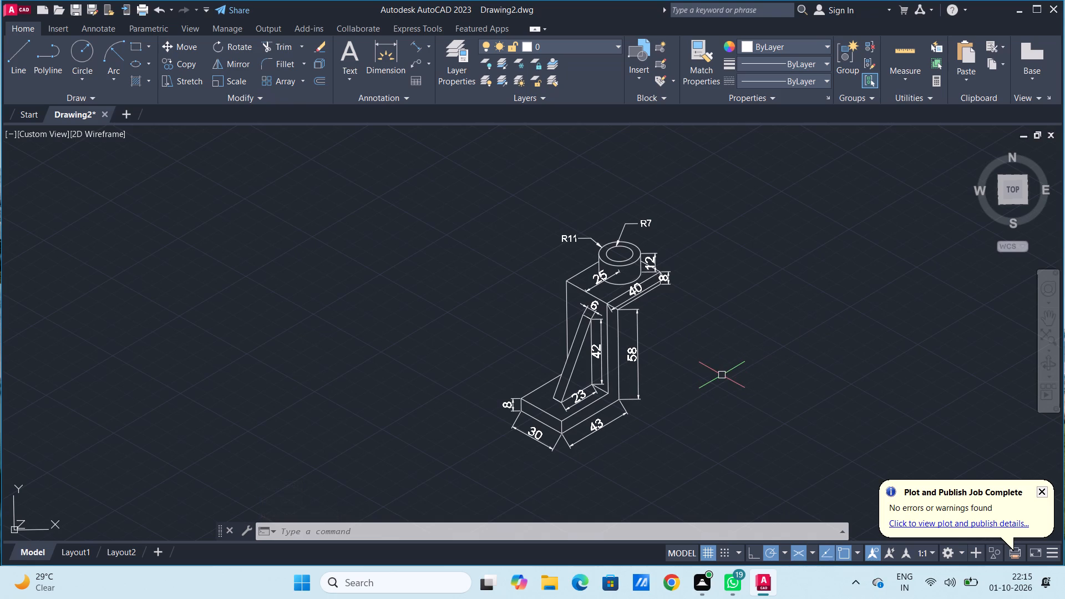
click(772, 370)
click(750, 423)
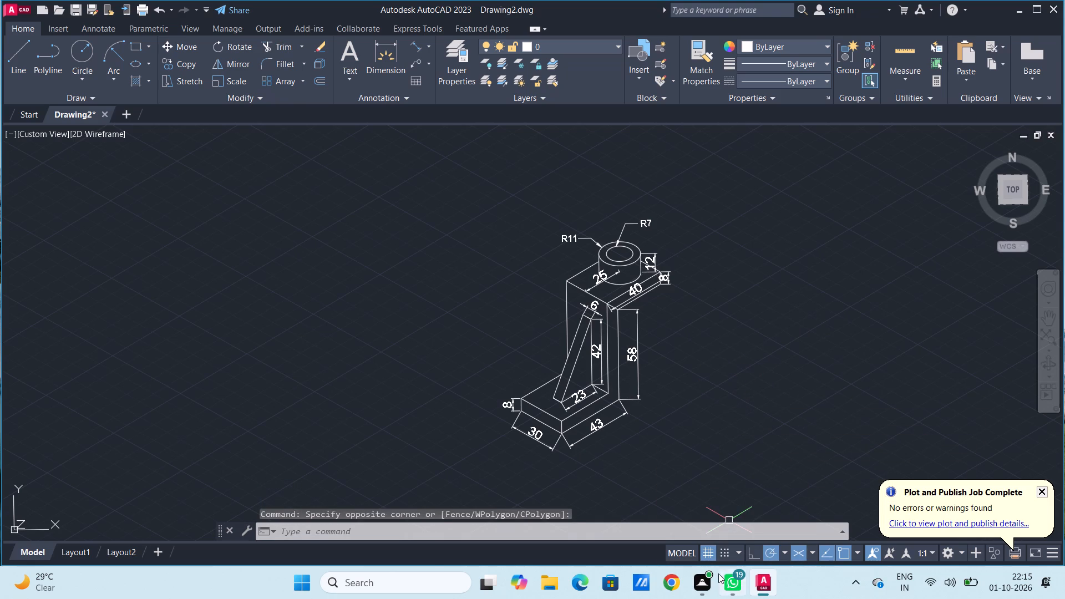
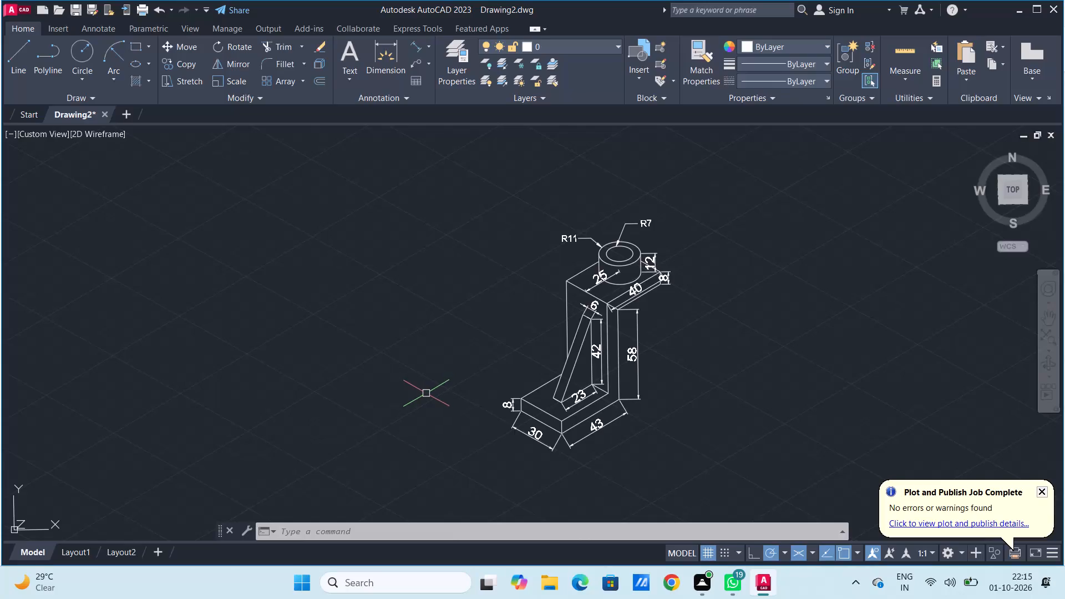
Save the drawing in Documents as L-Shaped Bearing Support Bracket with Top Boss and Gusset Reinforcement.
key(ctrl+s)
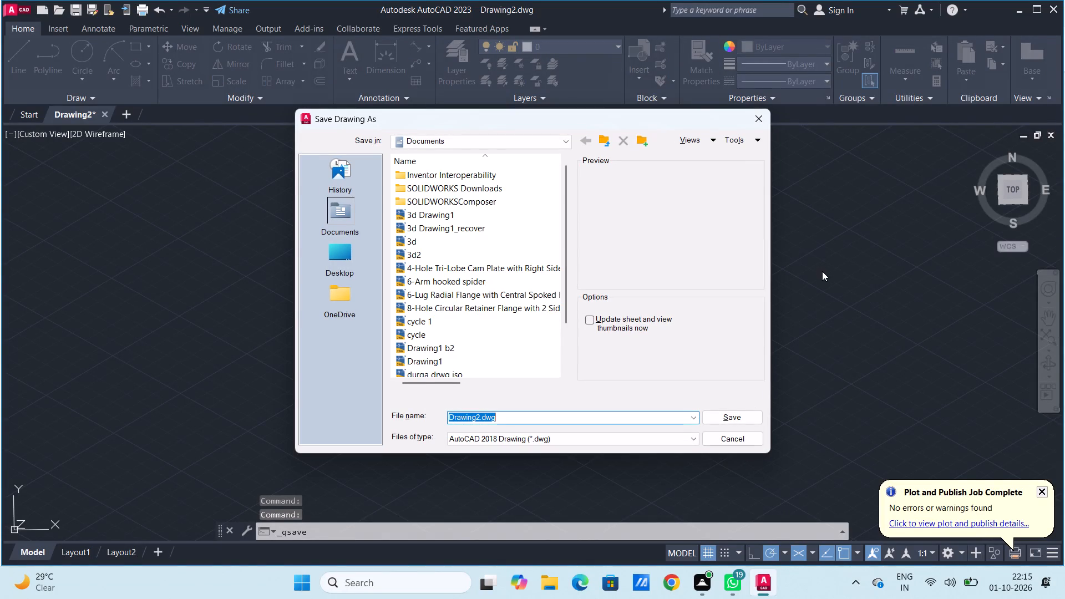
key(ctrl+v)
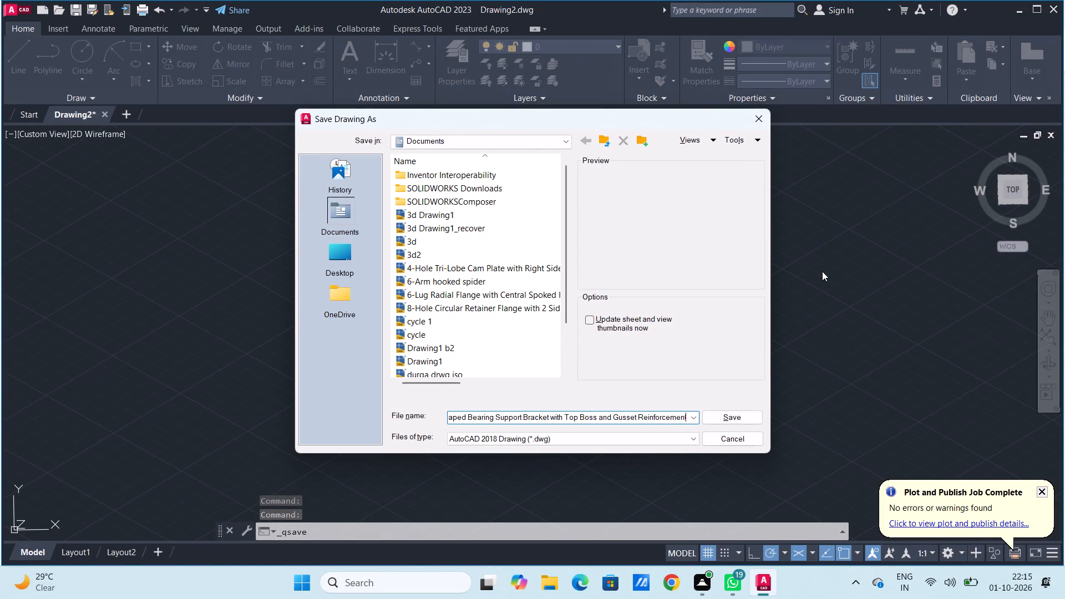
click(745, 414)
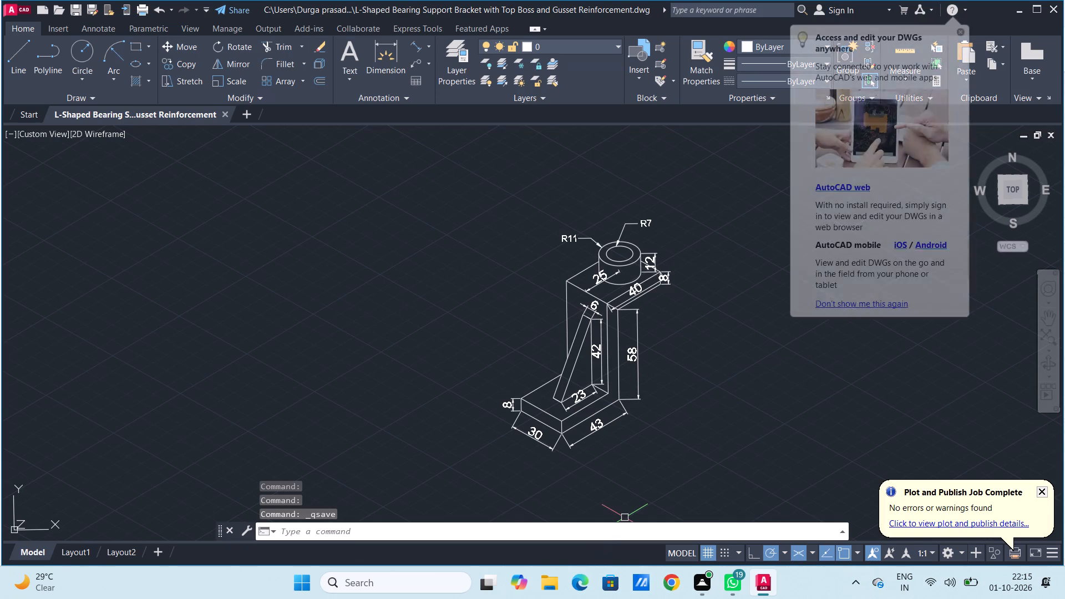
Turn off command log recording with LOGFILEOFF.
click(598, 529)
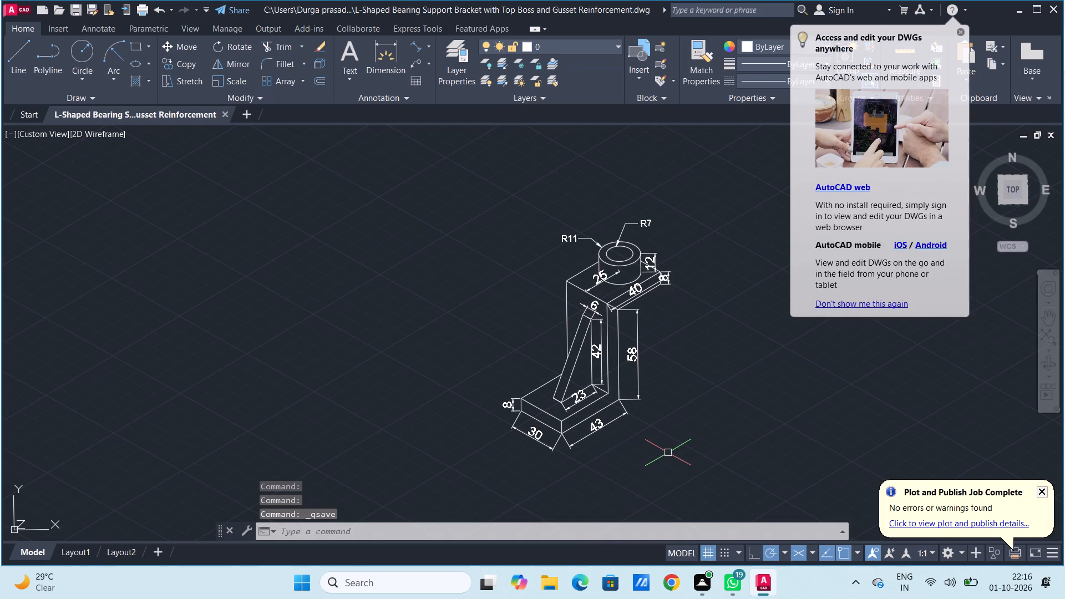
text(lo)
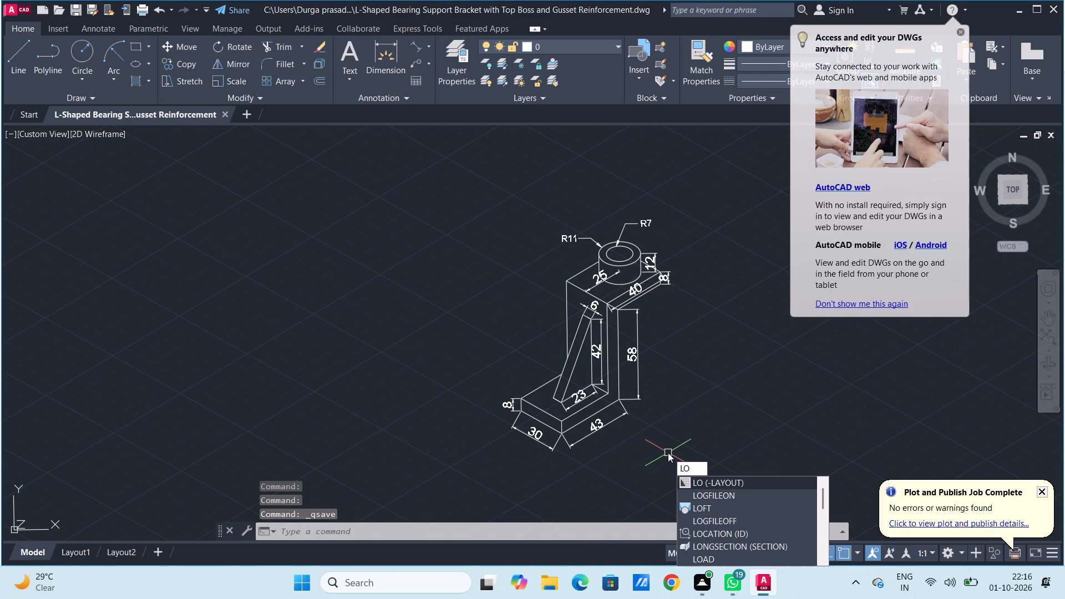
key(Escape)
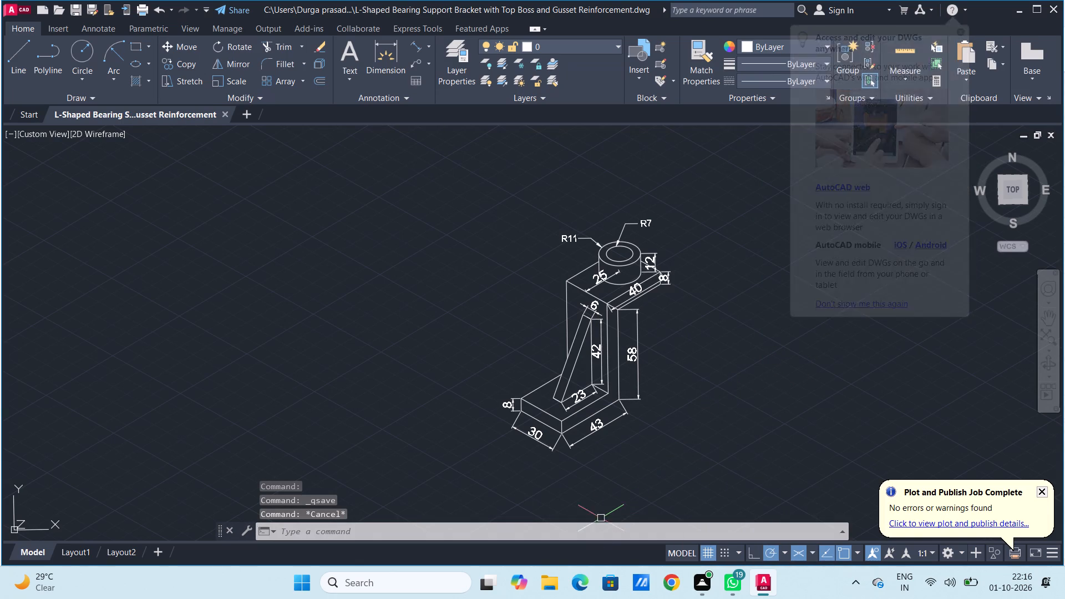
click(571, 529)
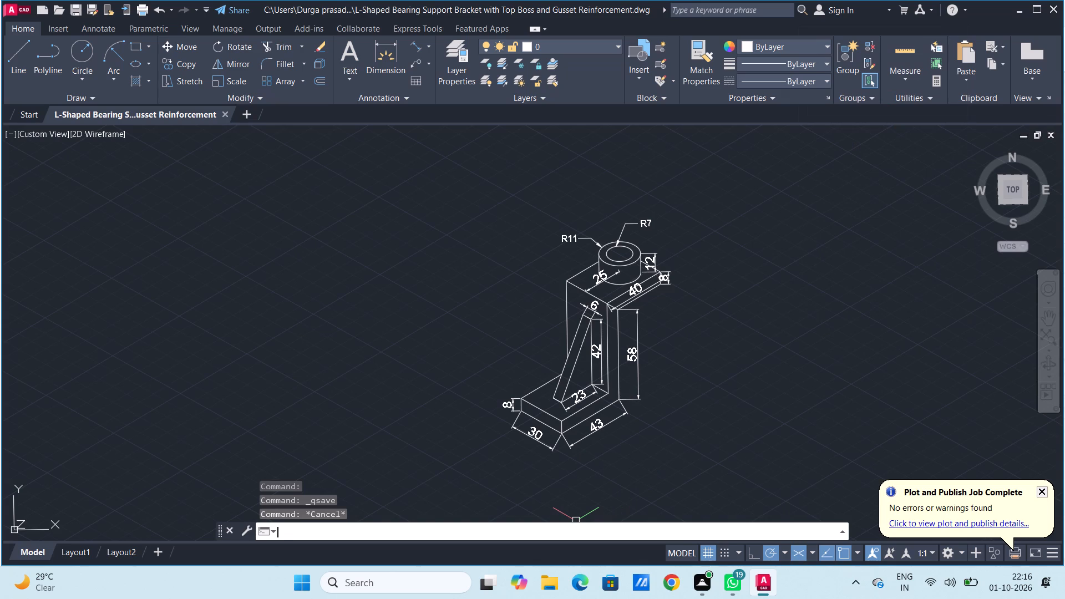
text(lo)
key(g)
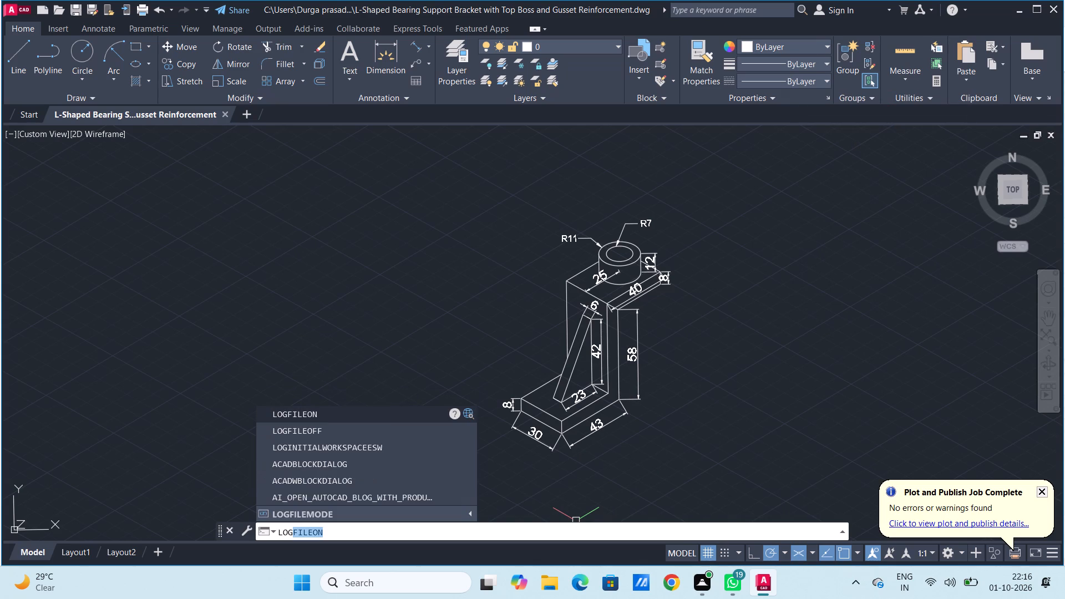
click(324, 427)
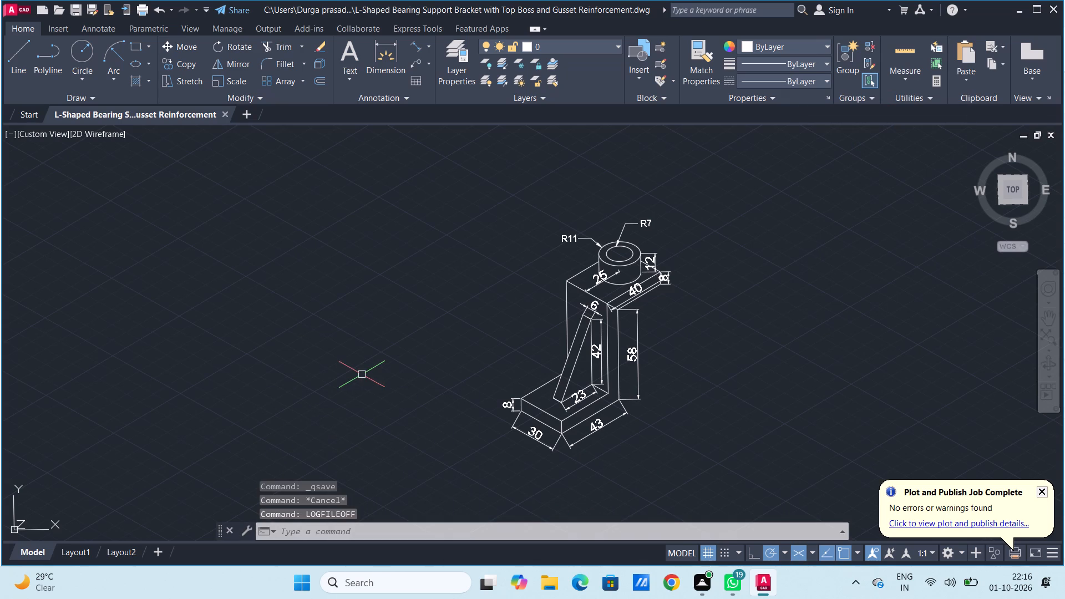
Set up a plot with DWG To PDF.pc3, ISO expand A4 (297.00 x 210.00 MM) paper, landscape orientation and a centred plot.
text(plot)
key(Return)
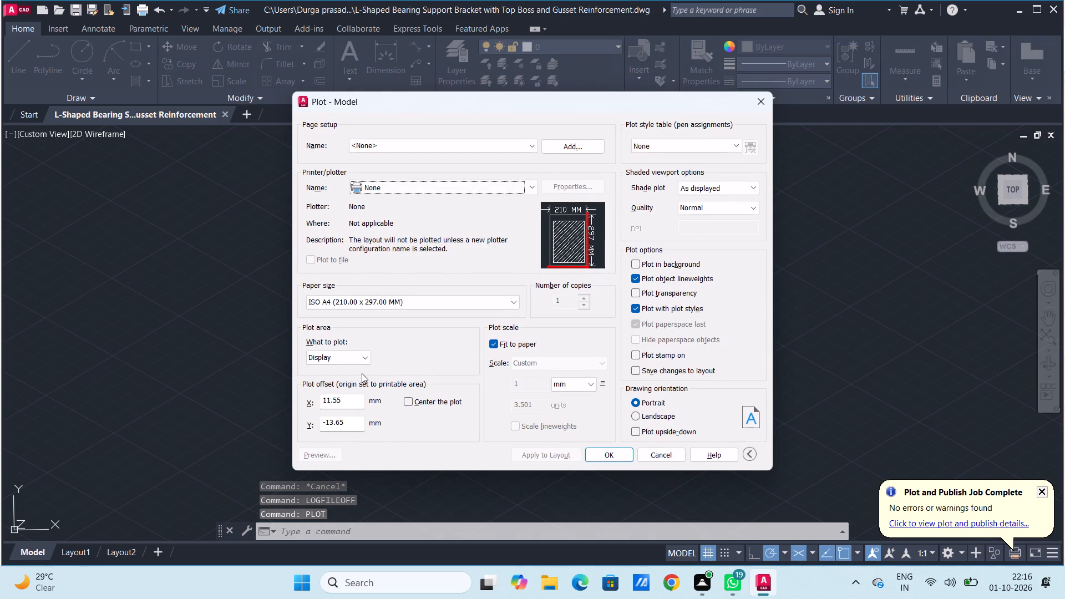
click(419, 185)
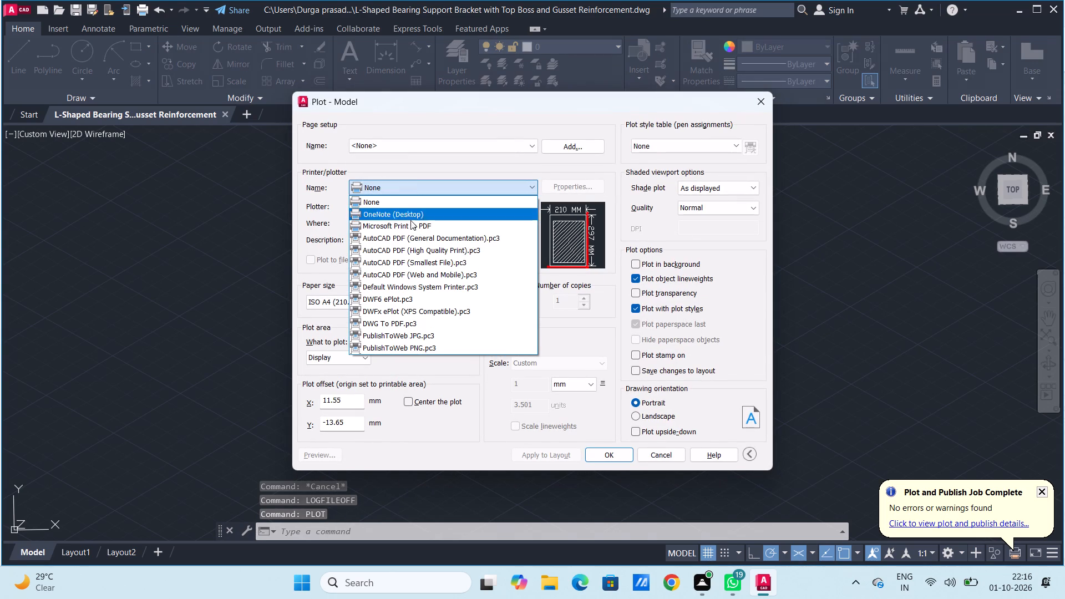
click(415, 319)
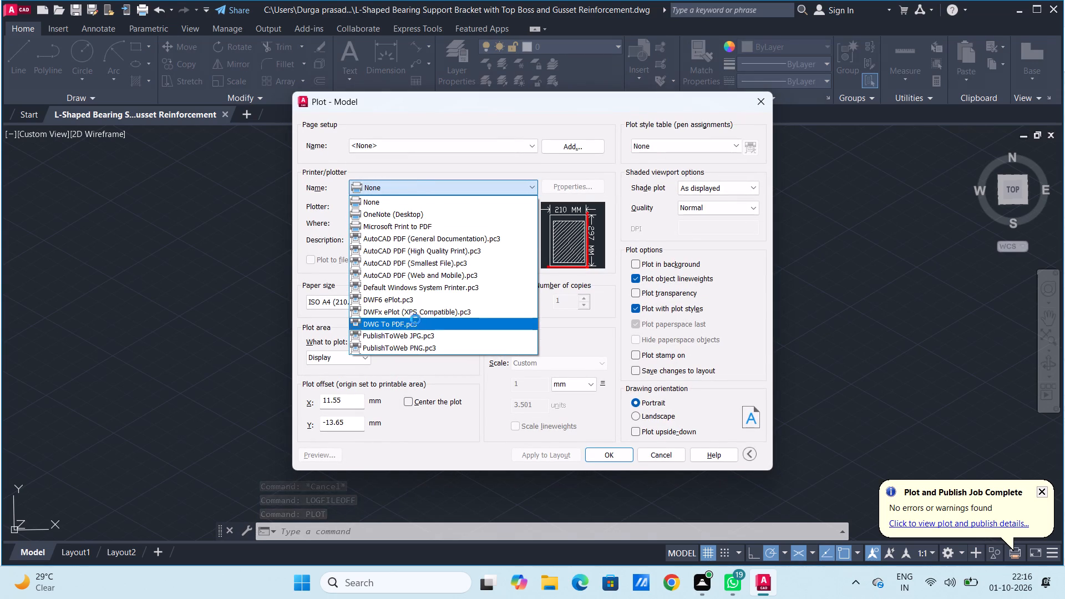
click(422, 304)
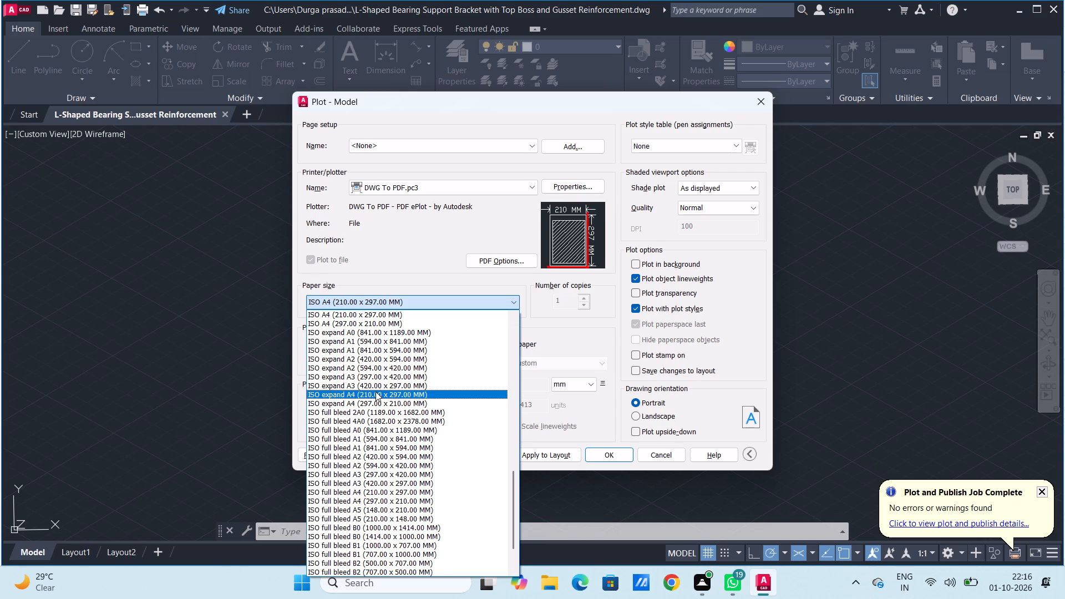
click(373, 400)
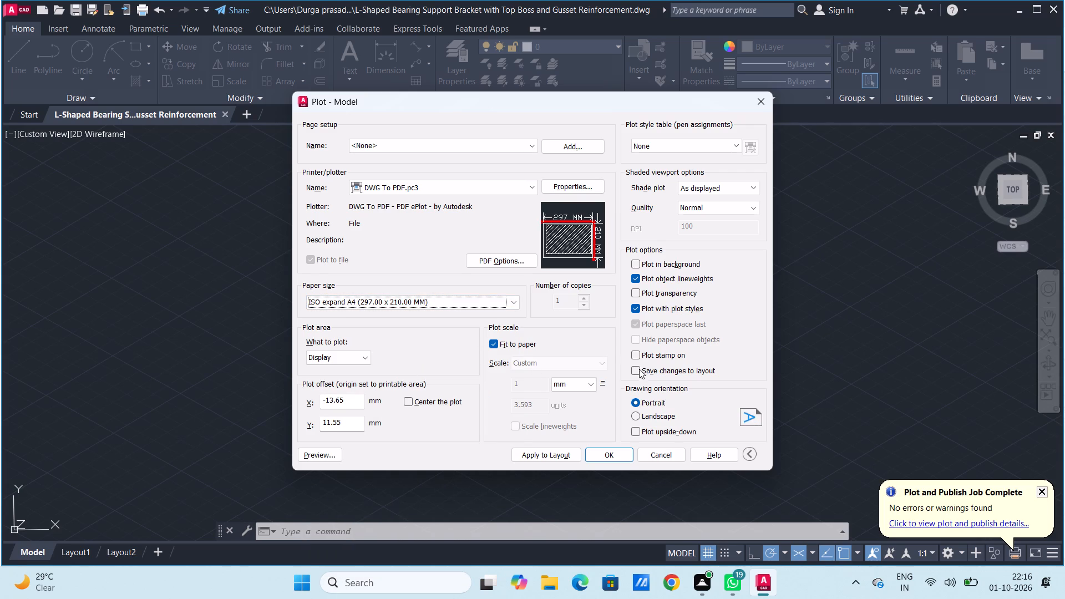
click(635, 415)
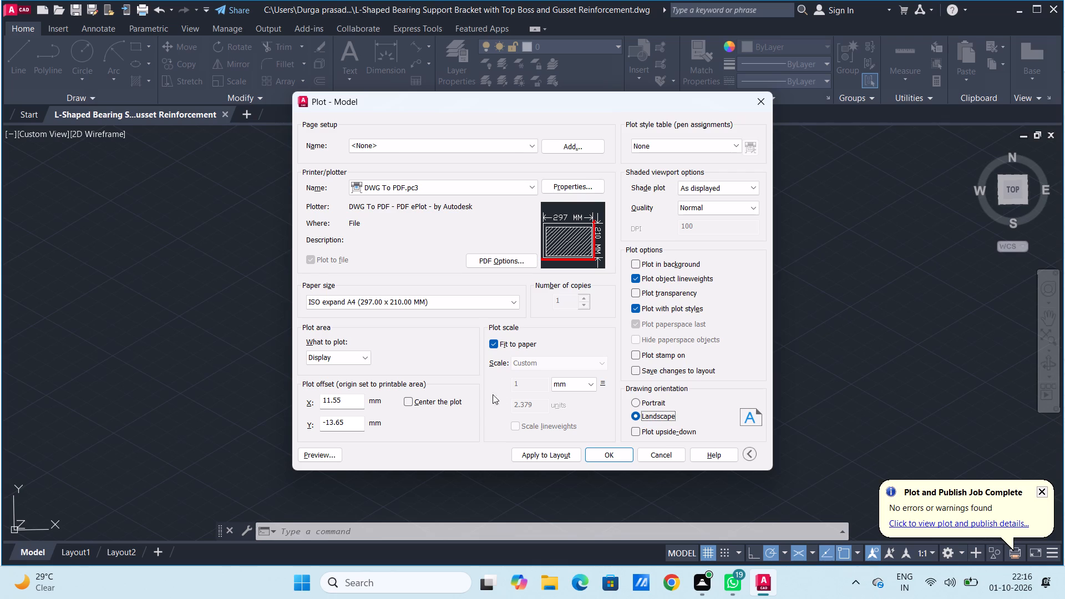
click(409, 399)
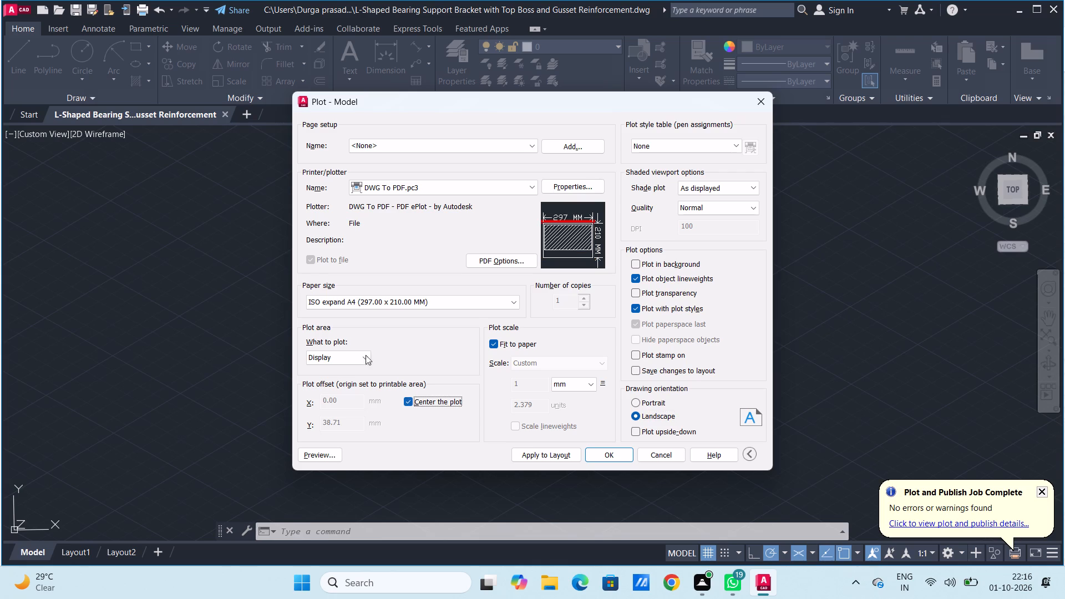
Set the plot area to a window enclosing the whole dimensioned bracket and plot it to a PDF in Documents under the suggested name.
click(354, 357)
click(348, 399)
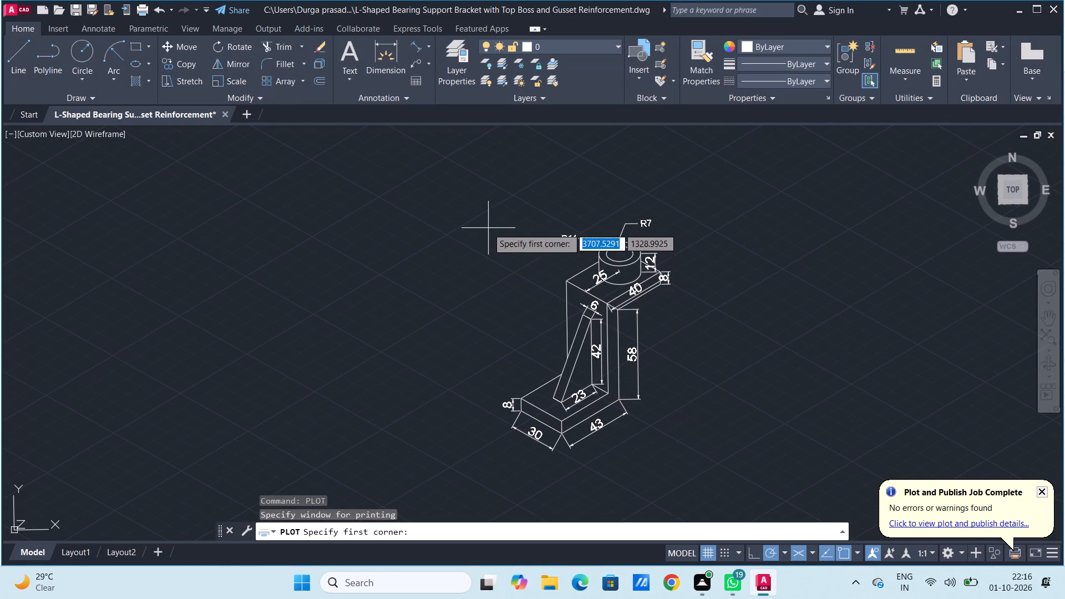
click(442, 201)
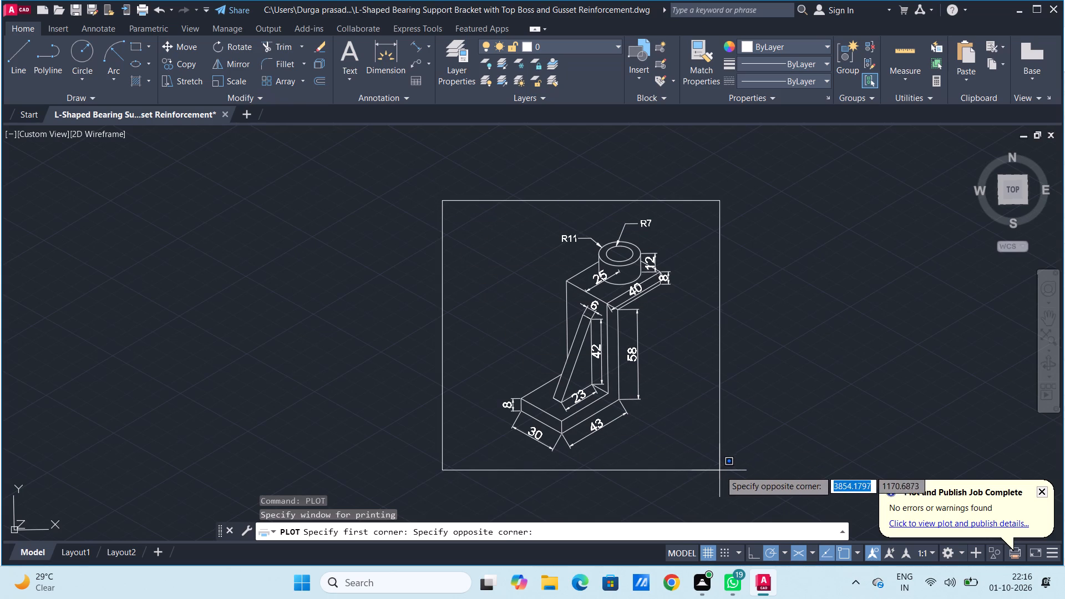
click(736, 476)
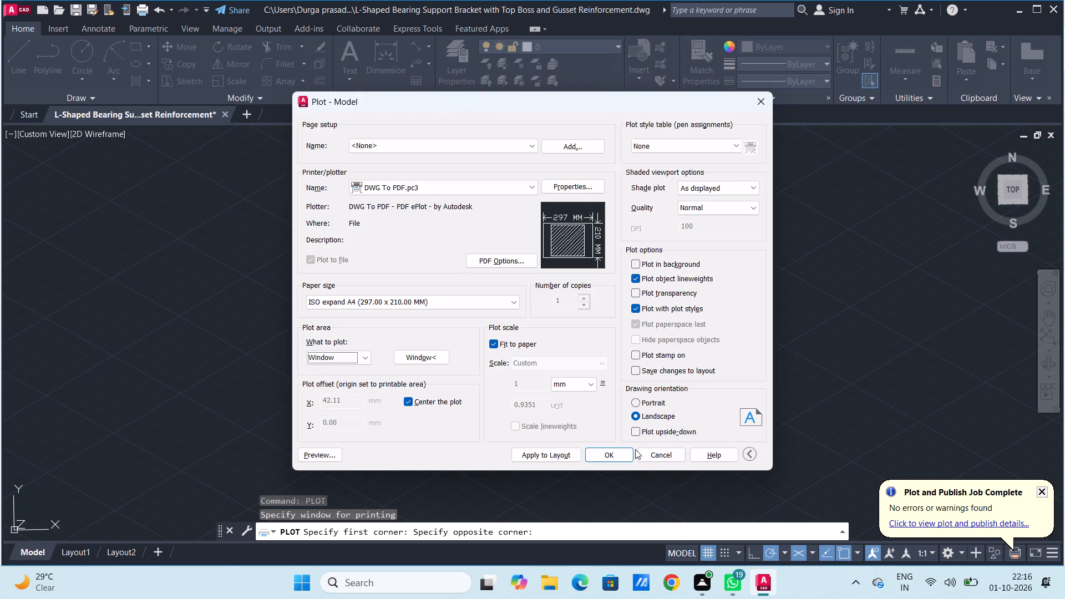
click(618, 451)
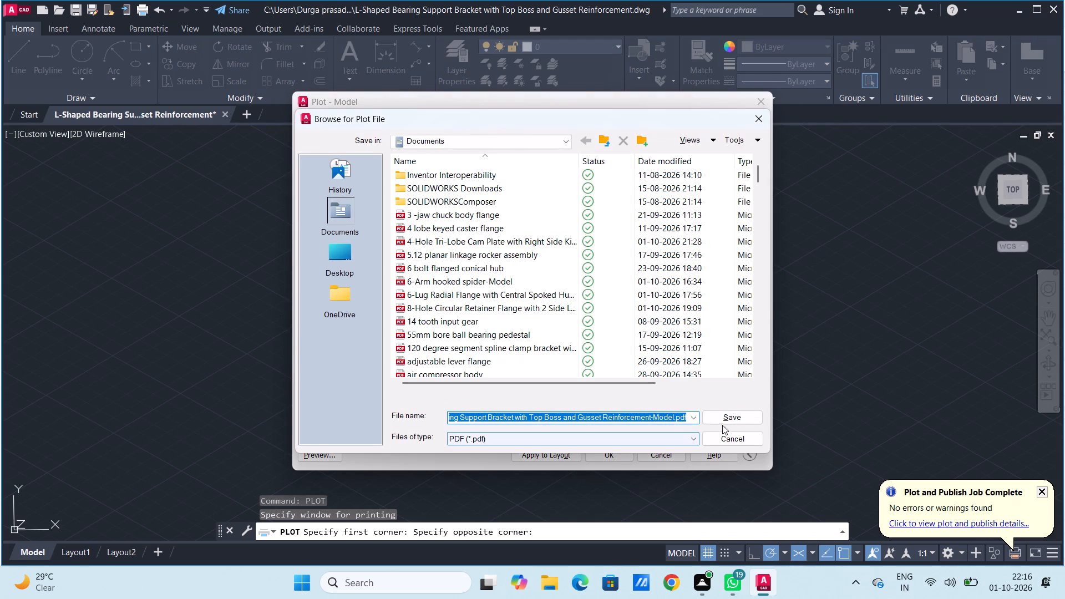
click(729, 415)
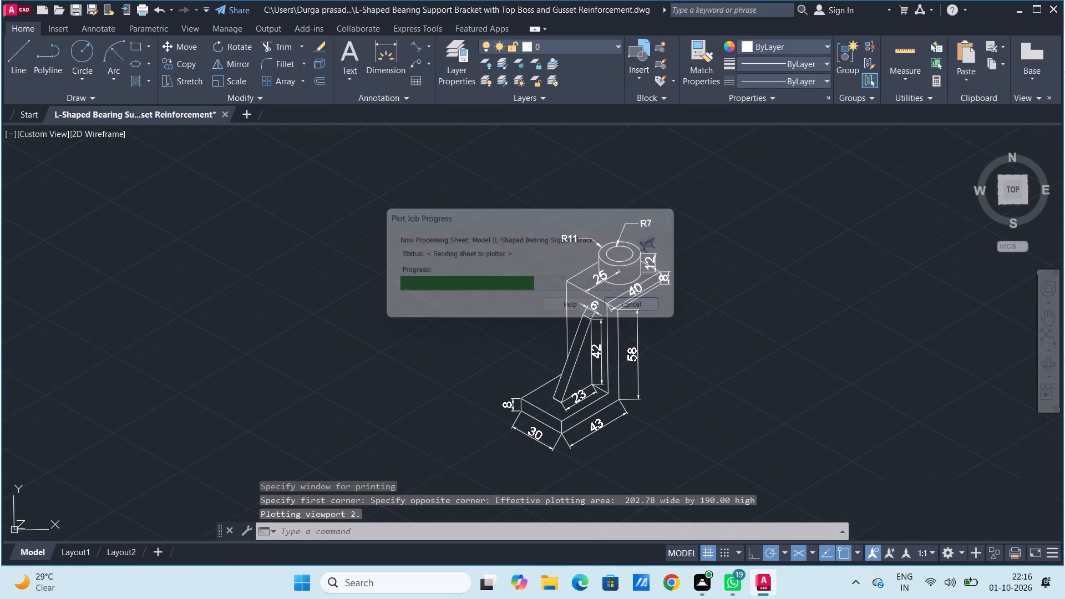
click(811, 370)
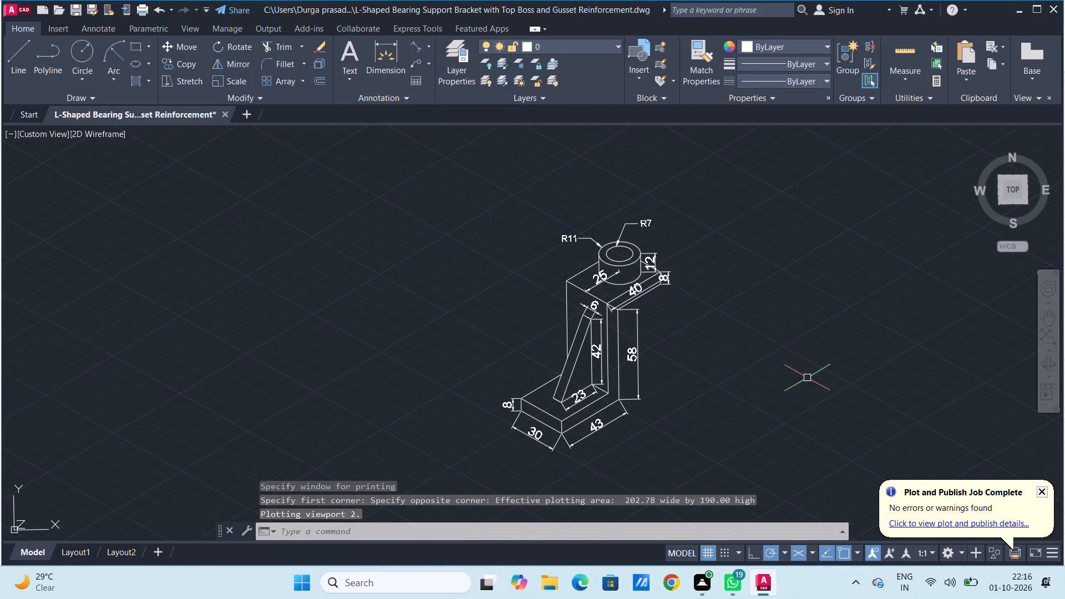